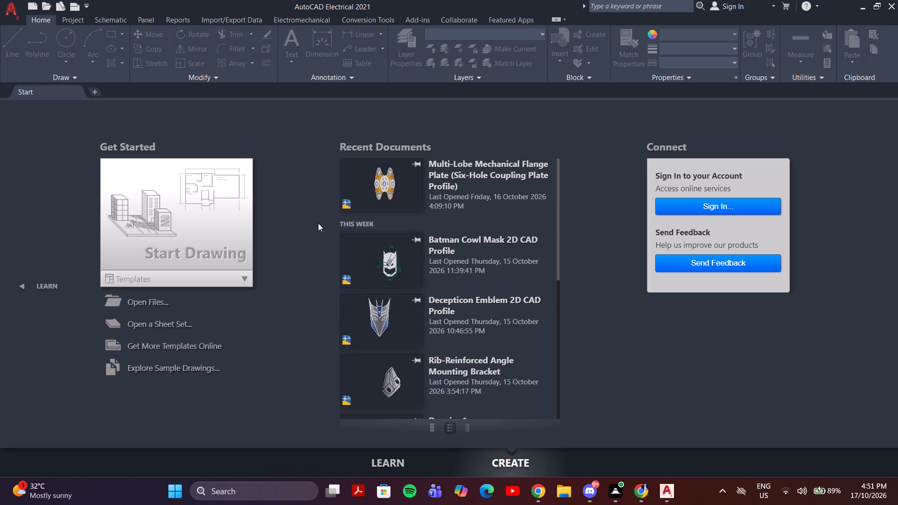
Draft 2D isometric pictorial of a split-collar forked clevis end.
Start a new blank drawing from the start page.
{"action": "left_click", "coordinate": [210, 227]}
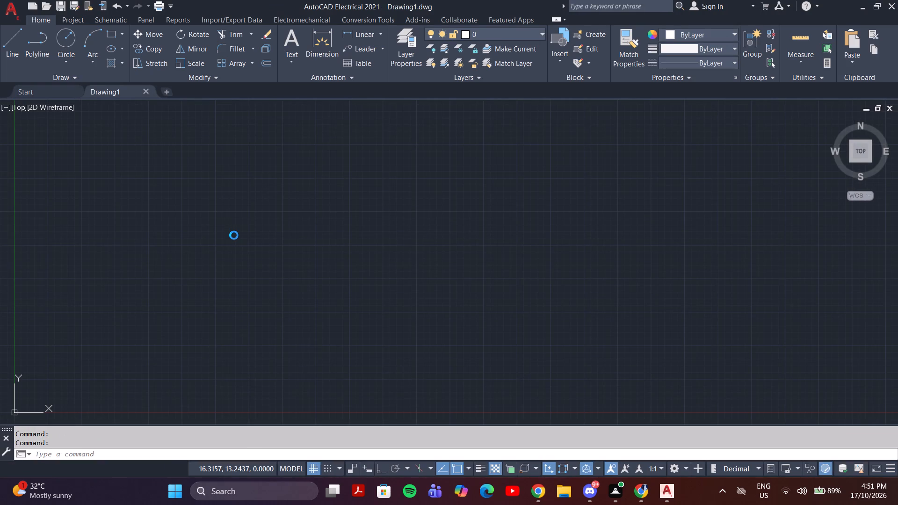
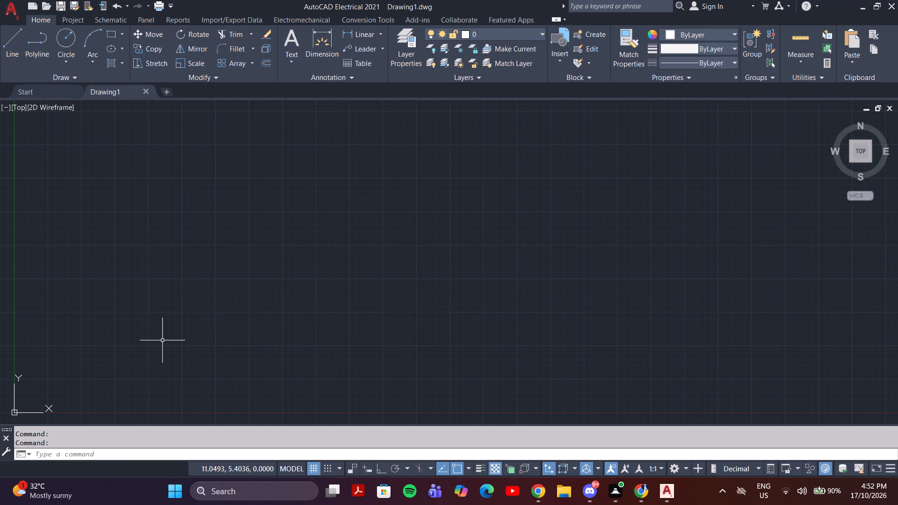
Configure the drawing units to decimal length with precision 0 and an insertion scale in millimeters.
{"action": "key", "text": "u"}
{"action": "key", "text": "n"}
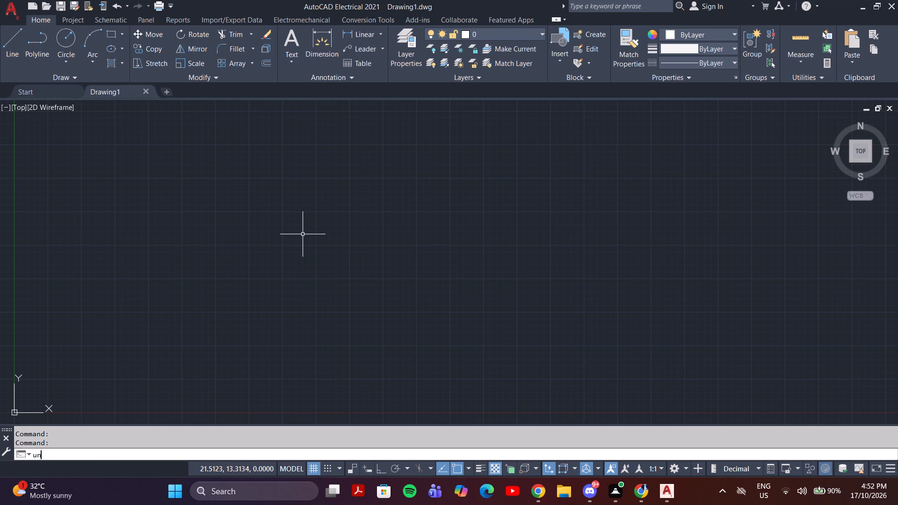
{"action": "key", "text": "Return"}
{"action": "left_click", "coordinate": [413, 163]}
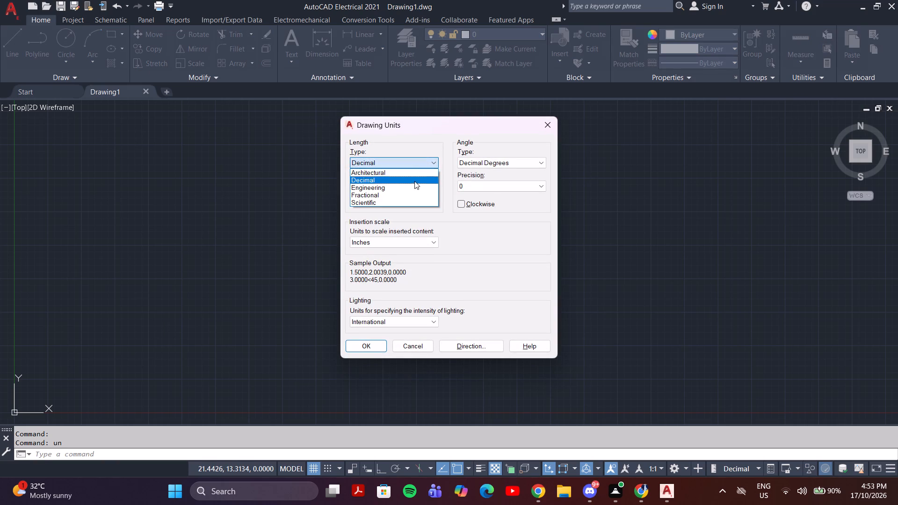
{"action": "left_click", "coordinate": [408, 177]}
{"action": "left_click", "coordinate": [400, 234]}
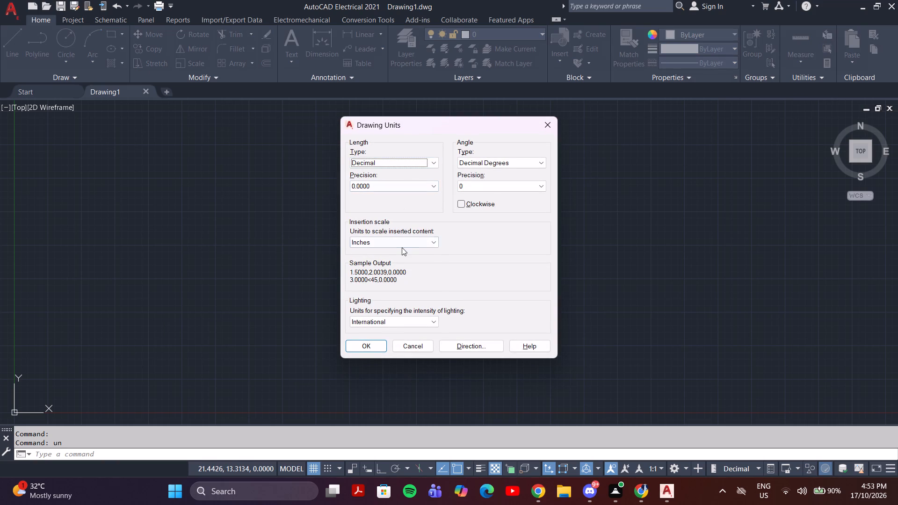
{"action": "left_click", "coordinate": [402, 247]}
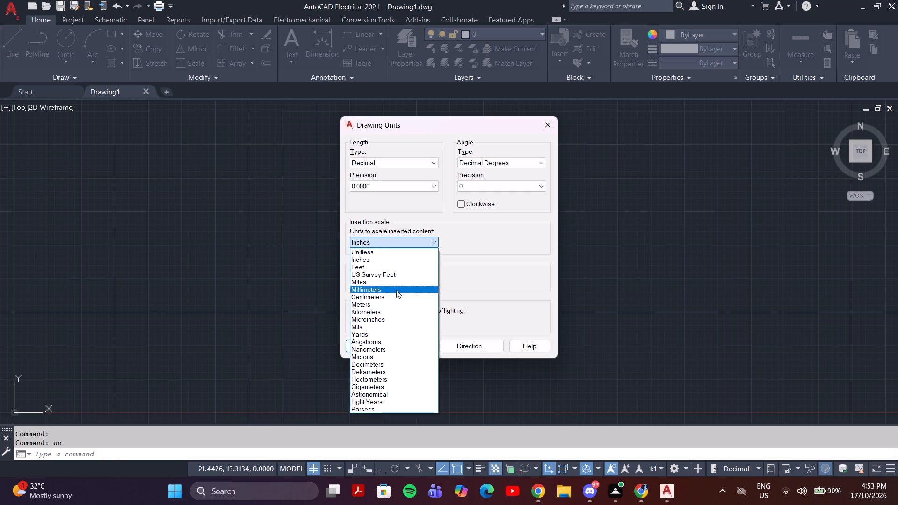
{"action": "left_click", "coordinate": [396, 290]}
{"action": "left_click", "coordinate": [365, 191]}
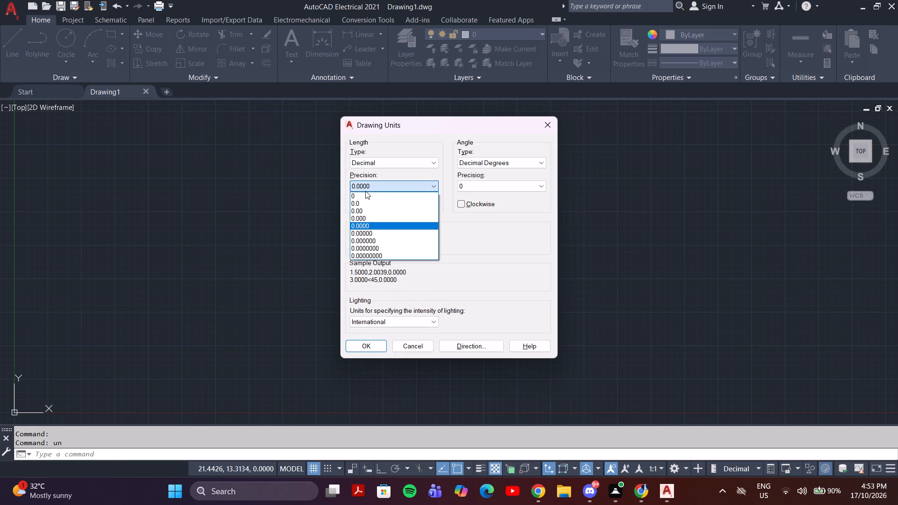
{"action": "left_click", "coordinate": [365, 194]}
{"action": "left_click", "coordinate": [371, 345]}
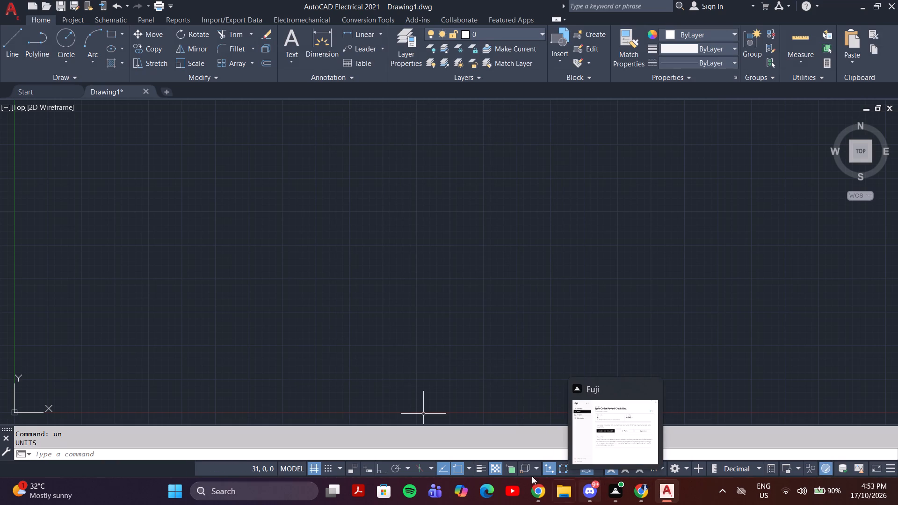
Modify the Standard dimension style, setting its arrow size to 6.
{"action": "key", "text": "d"}
{"action": "key", "text": "Return"}
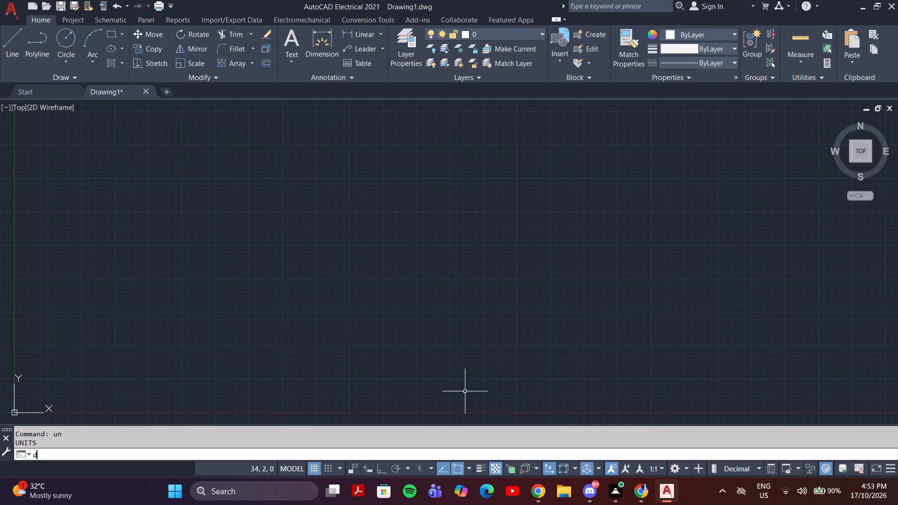
{"action": "left_click", "coordinate": [581, 213]}
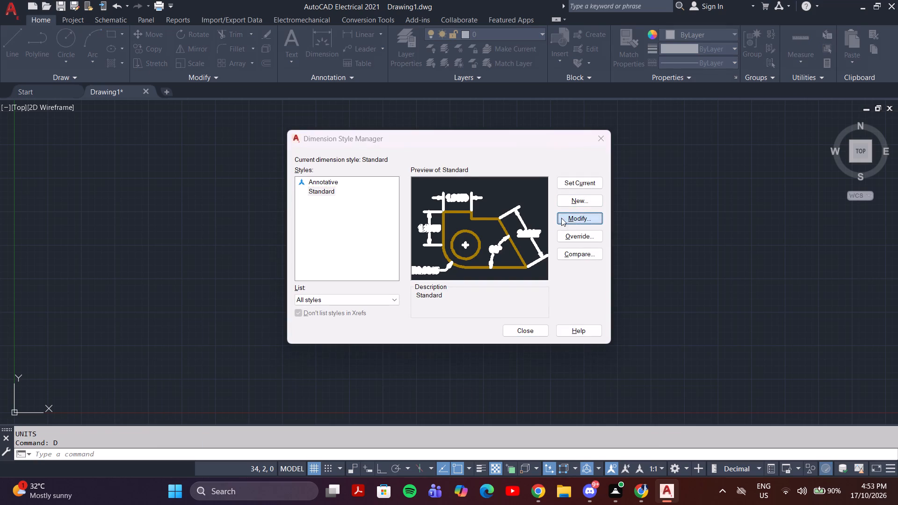
{"action": "double_click", "coordinate": [358, 141]}
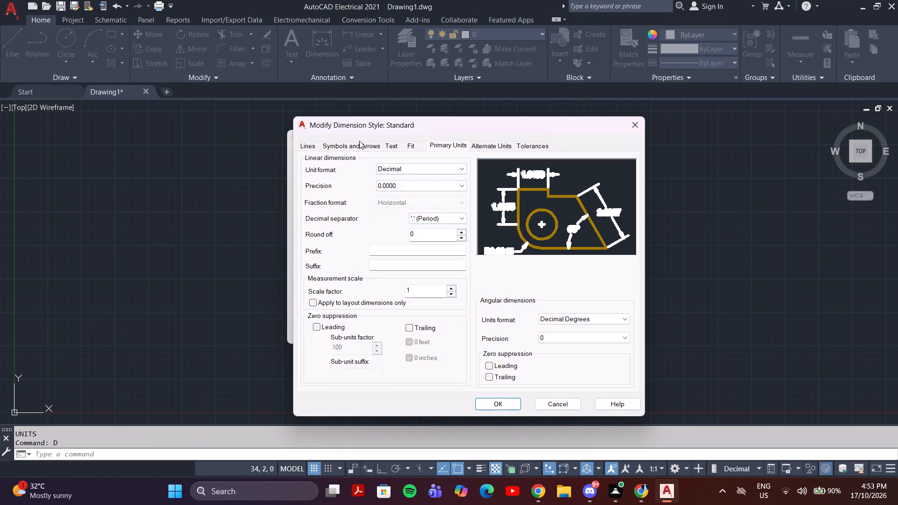
{"action": "left_click", "coordinate": [362, 145]}
{"action": "double_click", "coordinate": [351, 256]}
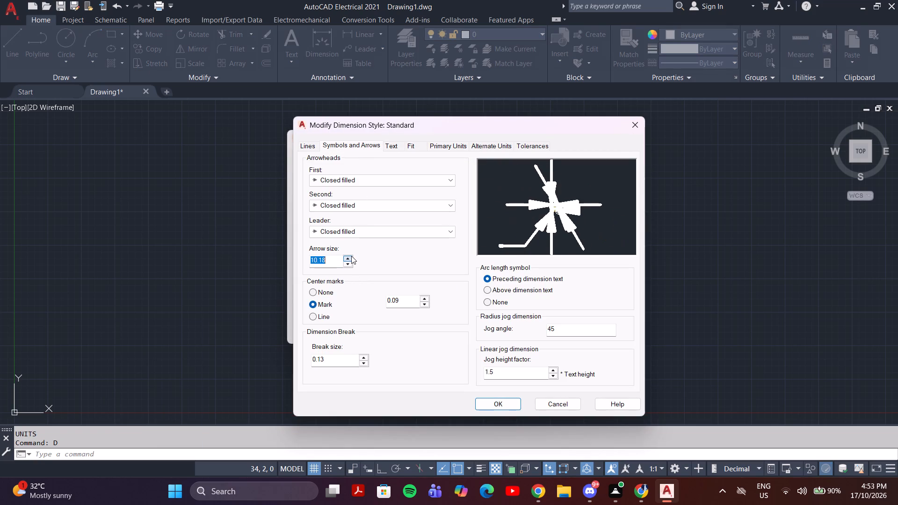
{"action": "double_click", "coordinate": [351, 256]}
{"action": "double_click", "coordinate": [350, 260]}
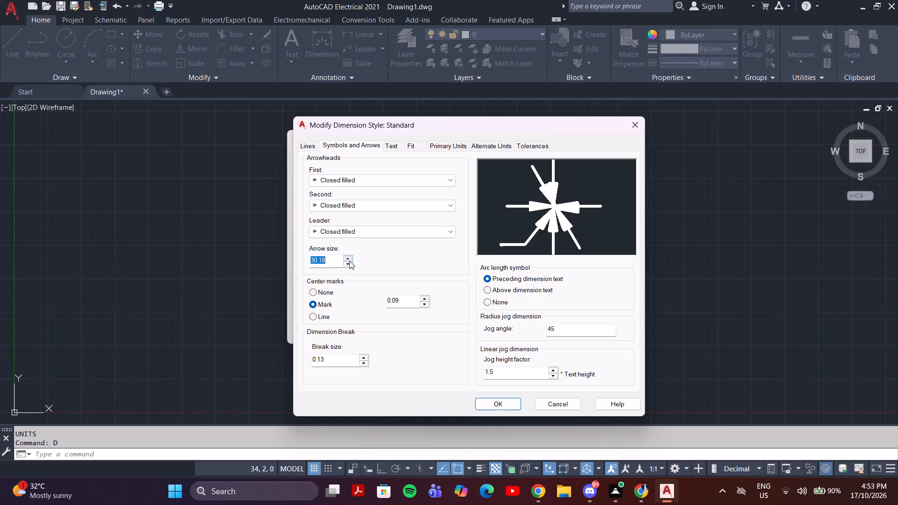
{"action": "left_click", "coordinate": [349, 261]}
{"action": "triple_click", "coordinate": [349, 261]}
{"action": "double_click", "coordinate": [349, 262]}
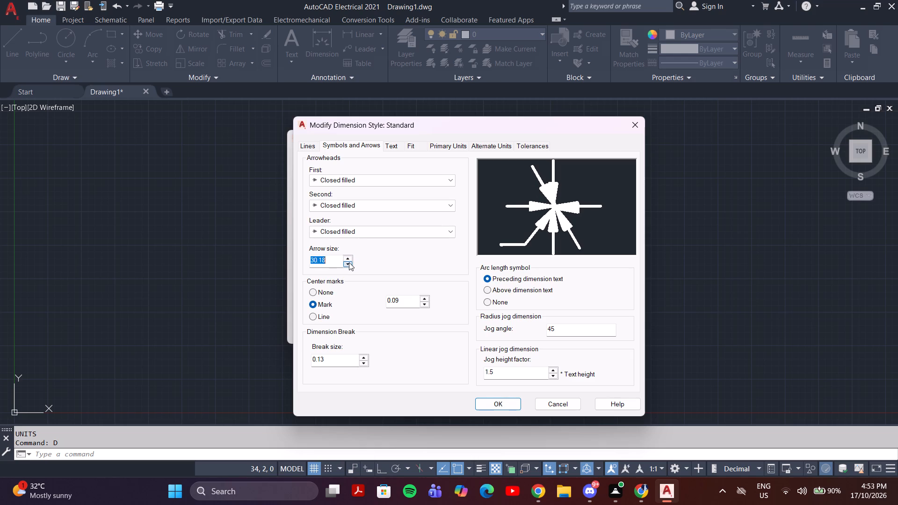
{"action": "triple_click", "coordinate": [347, 261]}
{"action": "triple_click", "coordinate": [347, 261]}
{"action": "triple_click", "coordinate": [347, 261]}
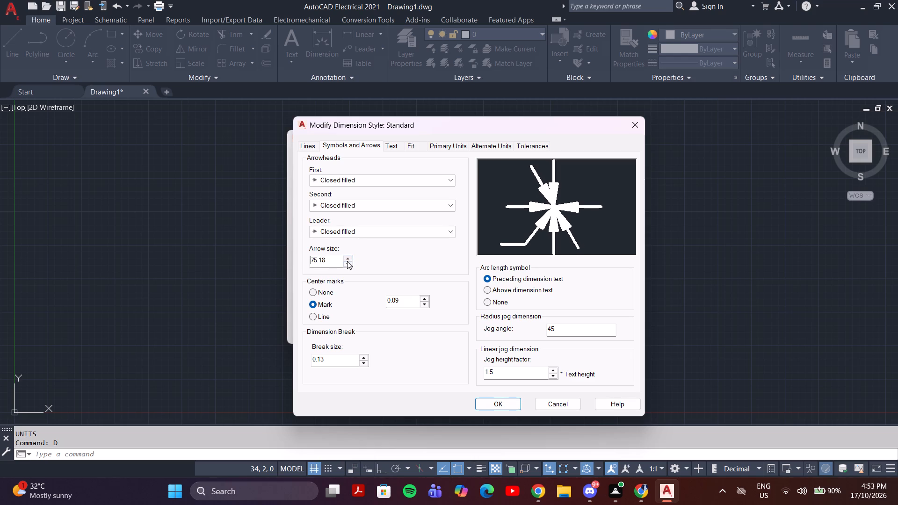
{"action": "left_click", "coordinate": [347, 261]}
{"action": "left_click_drag", "start_coordinate": [328, 257], "coordinate": [228, 270]}
{"action": "key", "text": "BackSpace"}
{"action": "key", "text": "6"}
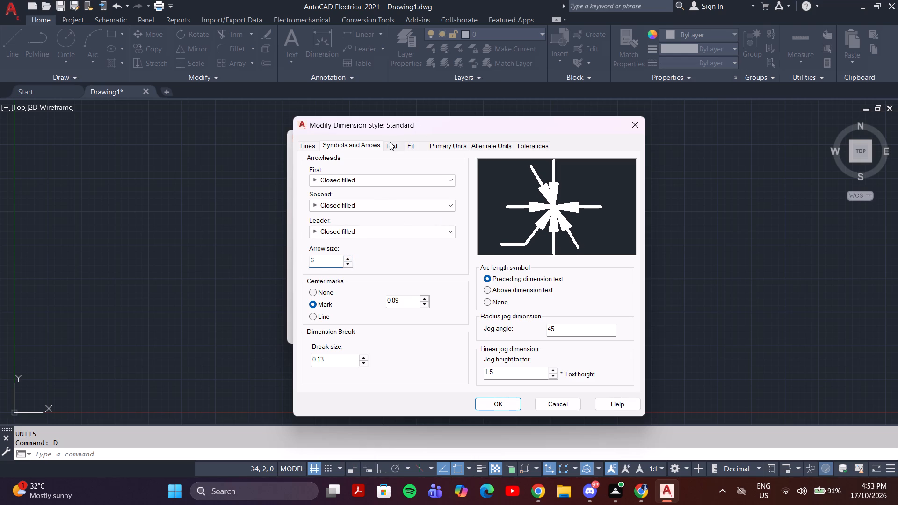
Set the Standard dimension style's text height to 6 and make the style current.
{"action": "left_click", "coordinate": [390, 142]}
{"action": "left_click_drag", "start_coordinate": [441, 227], "coordinate": [400, 229]}
{"action": "key", "text": "BackSpace"}
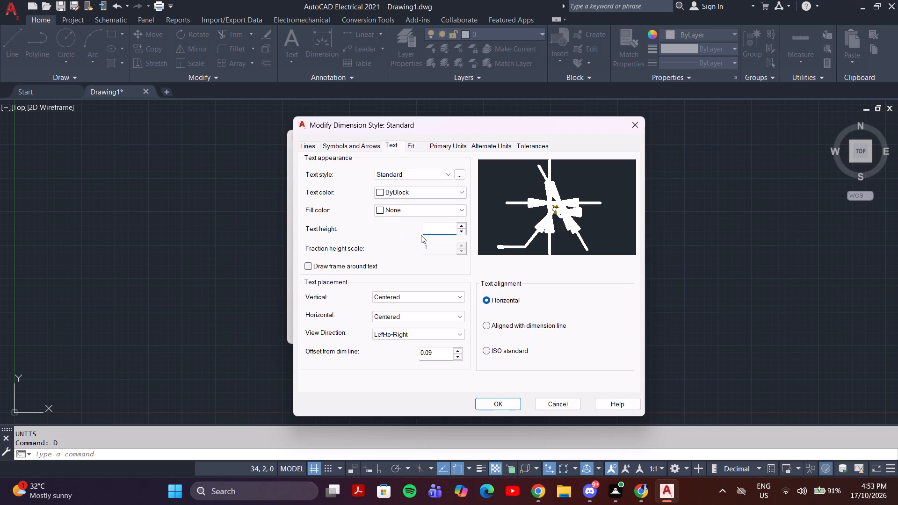
{"action": "key", "text": "6"}
{"action": "left_click", "coordinate": [495, 403]}
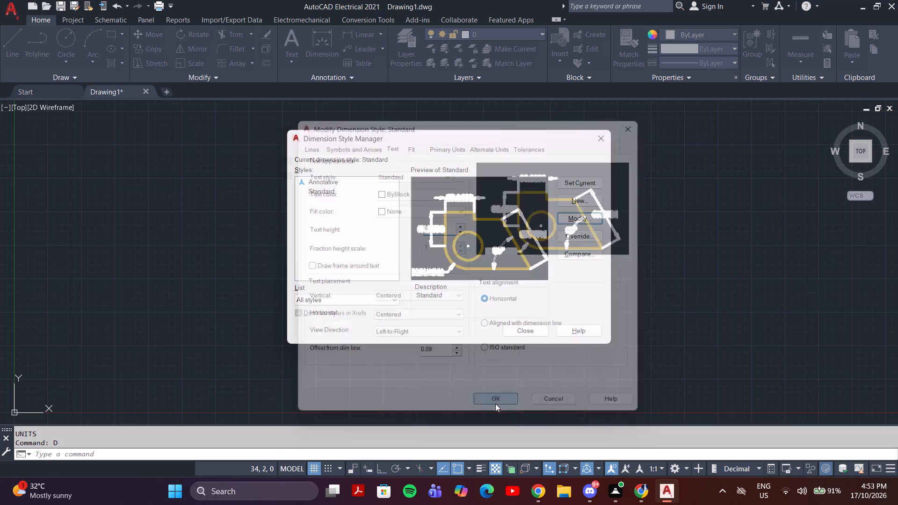
{"action": "left_click", "coordinate": [578, 185]}
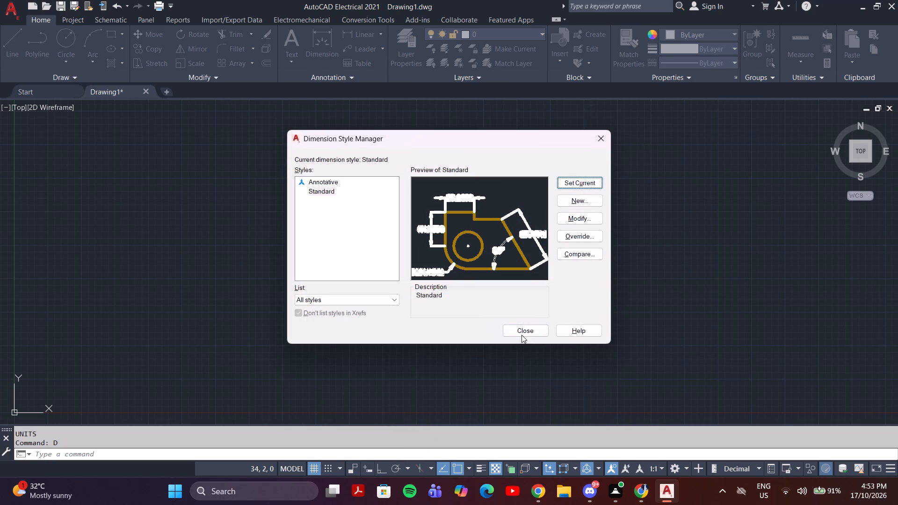
{"action": "left_click", "coordinate": [523, 331]}
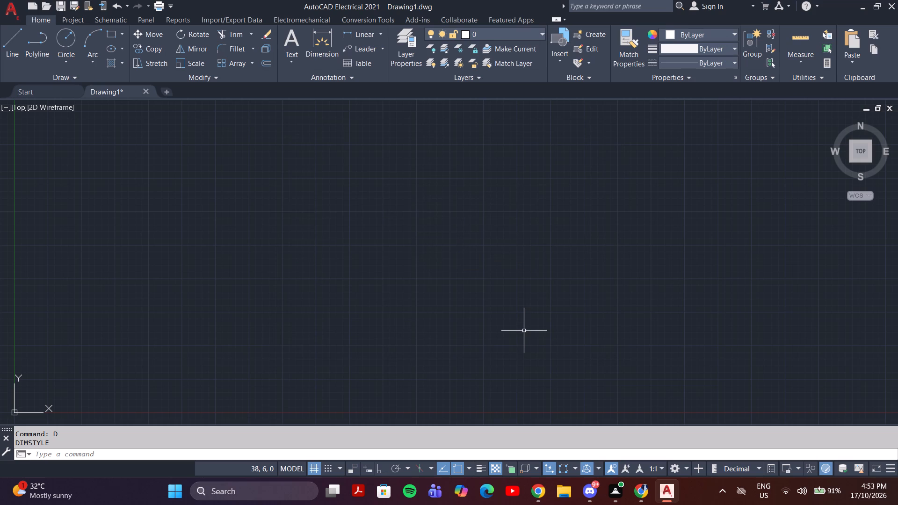
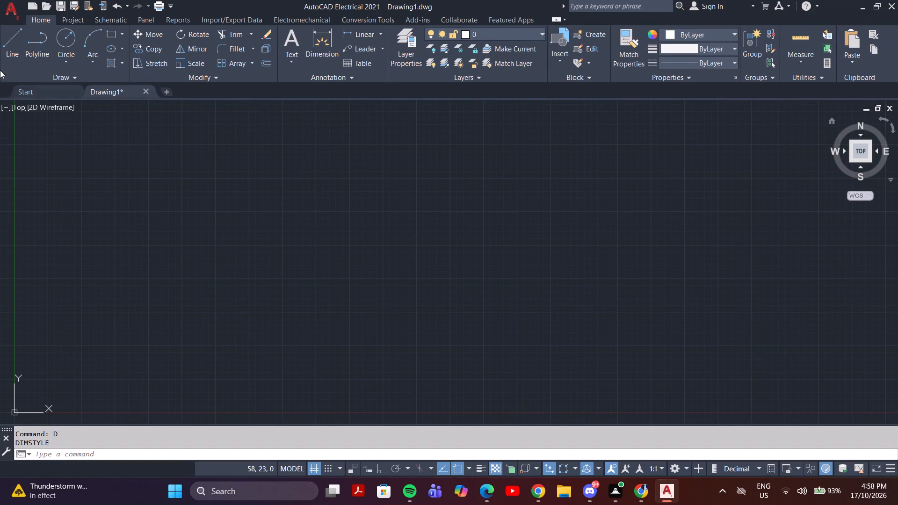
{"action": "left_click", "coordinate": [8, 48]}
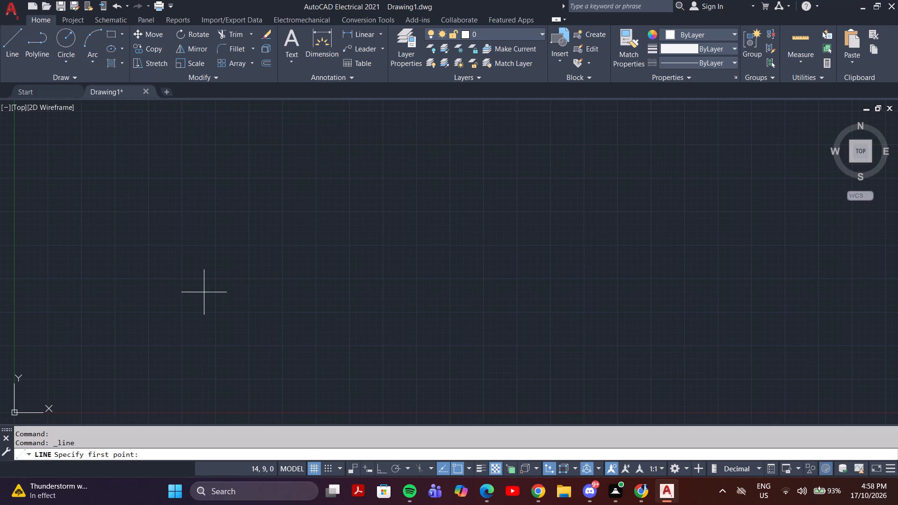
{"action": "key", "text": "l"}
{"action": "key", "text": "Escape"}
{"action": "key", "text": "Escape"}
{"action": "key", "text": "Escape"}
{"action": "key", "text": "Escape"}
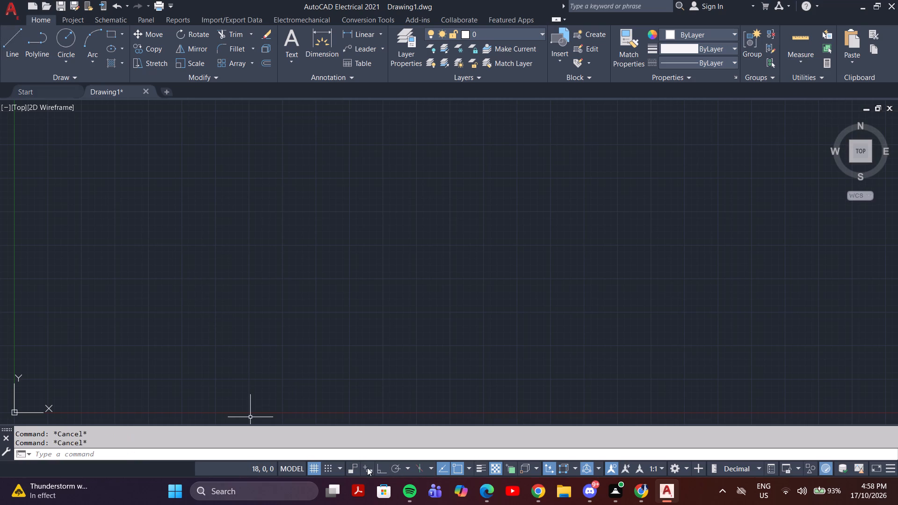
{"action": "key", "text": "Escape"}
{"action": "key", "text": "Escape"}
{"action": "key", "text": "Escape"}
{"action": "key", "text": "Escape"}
Turn on isometric drafting for the drawing.
{"action": "left_click", "coordinate": [427, 466]}
{"action": "left_click", "coordinate": [422, 465]}
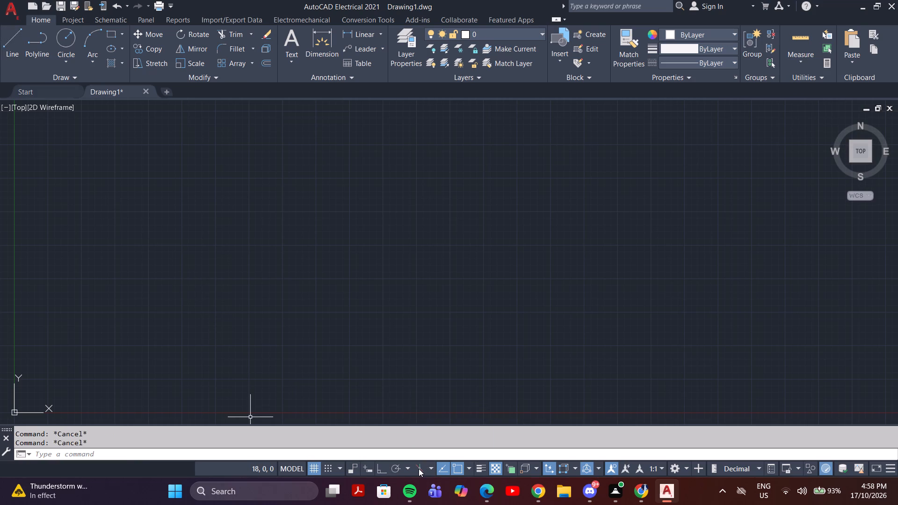
{"action": "left_click", "coordinate": [419, 469]}
With ortho on in the right isoplane, draw a 32 mm line at 30°, a 12 mm vertical rise, and an overlong parallel upper edge back.
{"action": "key", "text": "l"}
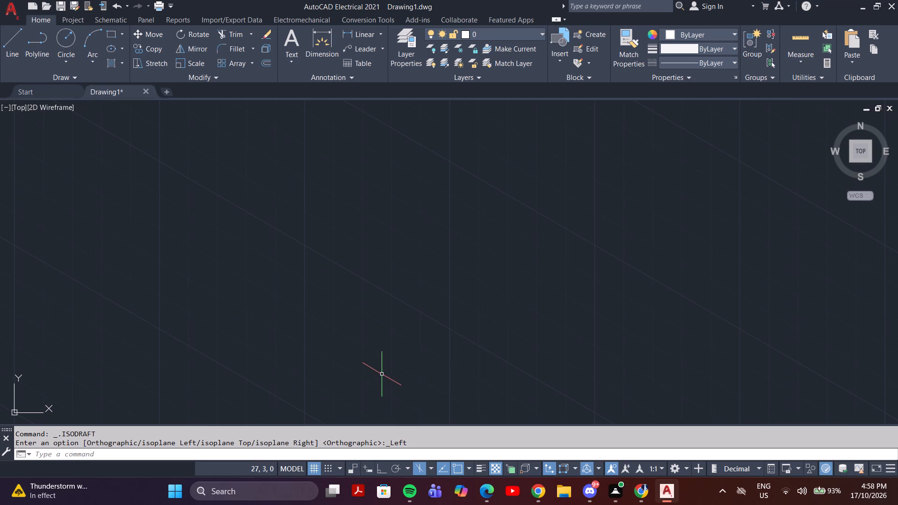
{"action": "key", "text": "Return"}
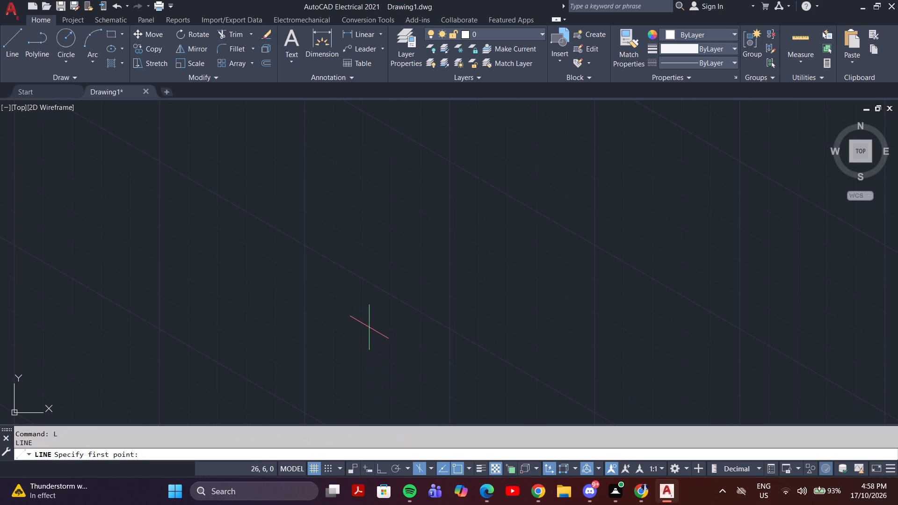
{"action": "key", "text": "F5"}
{"action": "key", "text": "F5"}
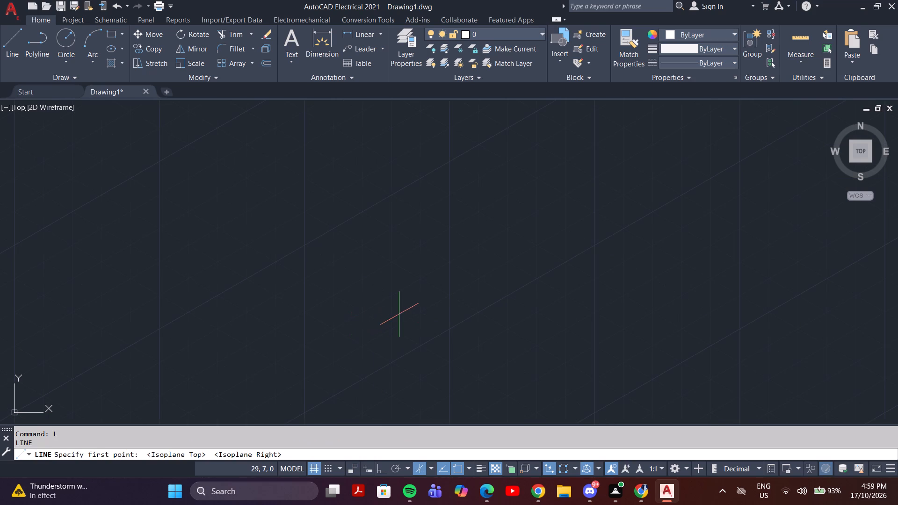
{"action": "left_click", "coordinate": [399, 314]}
{"action": "key", "text": "F8"}
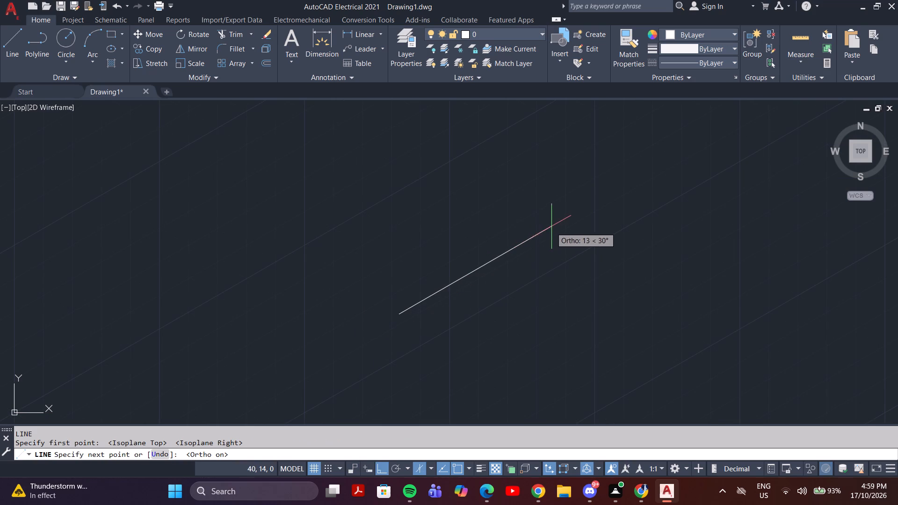
{"action": "type", "text": "32"}
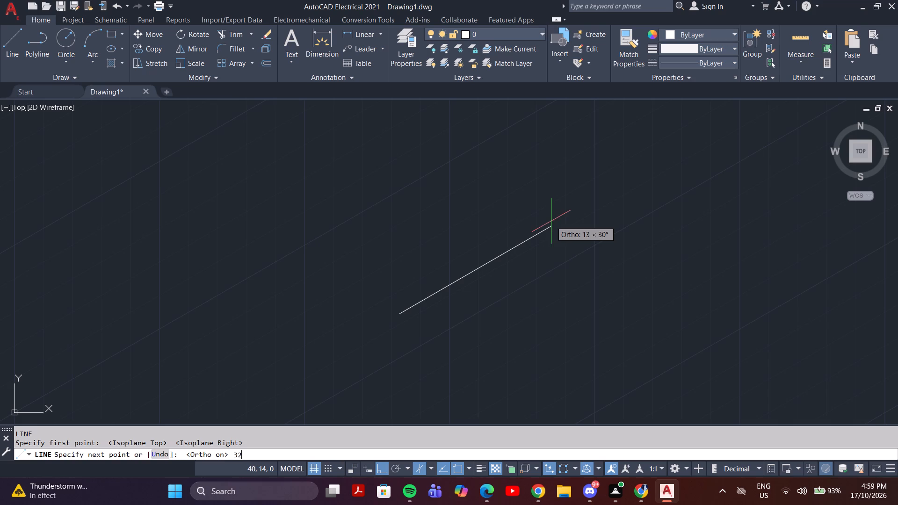
{"action": "key", "text": "Return"}
{"action": "scroll", "coordinate": [600, 230], "scroll_direction": "down", "scroll_amount": 3}
{"action": "middle_click_drag", "start_coordinate": [671, 244], "coordinate": [672, 272]}
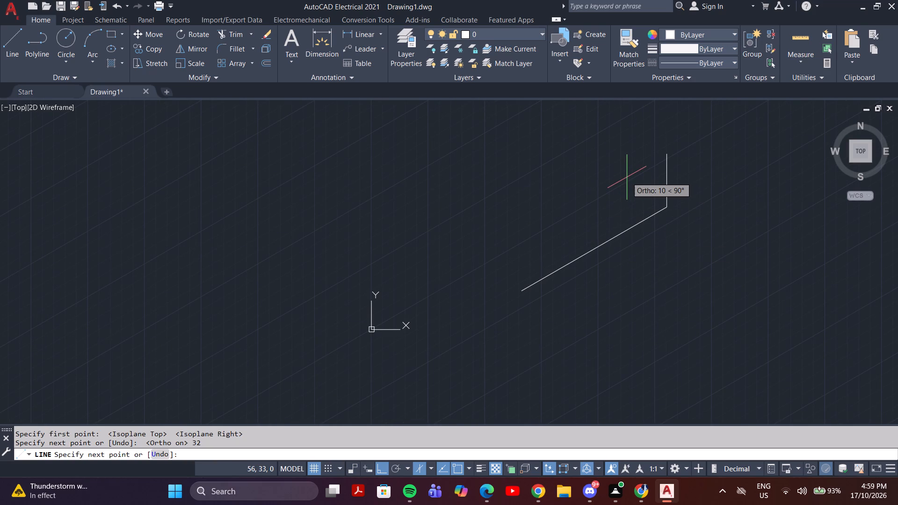
{"action": "type", "text": "12"}
{"action": "key", "text": "Return"}
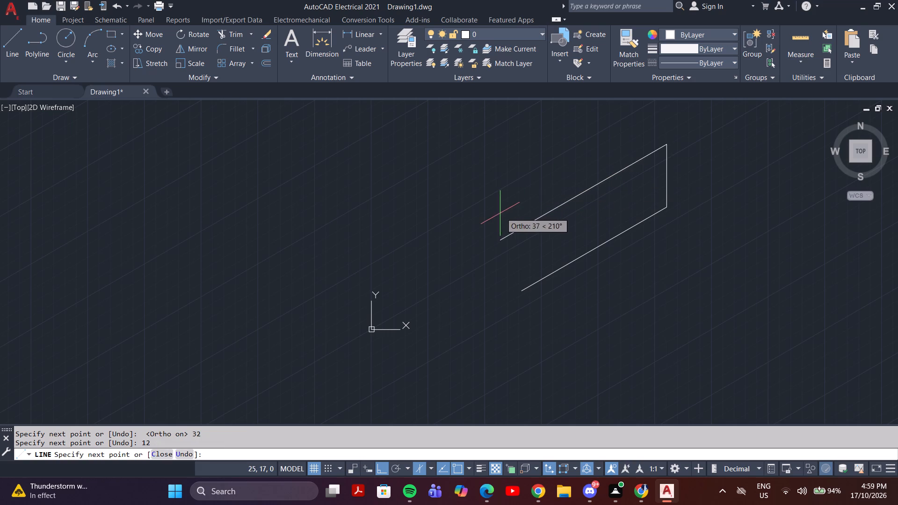
{"action": "left_click", "coordinate": [479, 224]}
{"action": "key", "text": "space"}
Draw a vertical line from the free end of the 32 mm lower edge up past the upper edge.
{"action": "key", "text": "space"}
{"action": "left_click", "coordinate": [520, 290]}
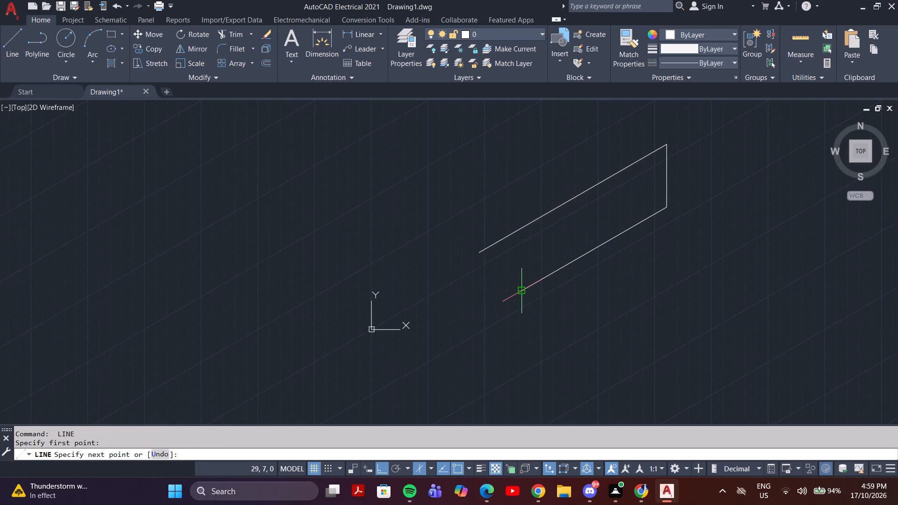
{"action": "left_click", "coordinate": [505, 202]}
{"action": "key", "text": "Escape"}
Trim the overhanging ends of the upper edge and the new vertical line to close the parallelogram face.
{"action": "type", "text": "tr"}
{"action": "key", "text": "Return"}
{"action": "left_click_drag", "start_coordinate": [542, 197], "coordinate": [490, 260]}
{"action": "middle_click_drag", "start_coordinate": [487, 259], "coordinate": [491, 261]}
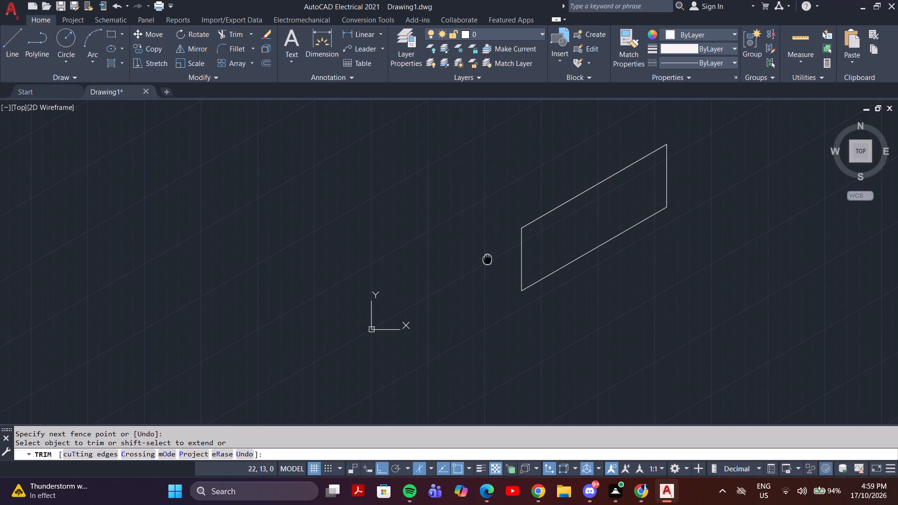
{"action": "middle_click_drag", "start_coordinate": [491, 261], "coordinate": [528, 270]}
{"action": "key", "text": "Escape"}
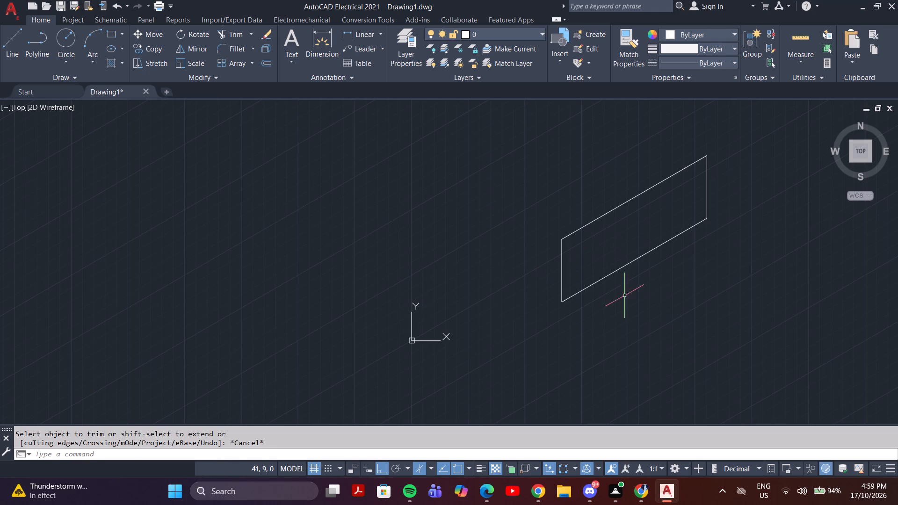
Copy the whole parallelogram face 32 mm along the 150° axis in the left isoplane, using its highest corner as base point.
{"action": "left_click", "coordinate": [625, 296]}
{"action": "left_click", "coordinate": [520, 216]}
{"action": "left_click_drag", "start_coordinate": [724, 192], "coordinate": [705, 191]}
{"action": "left_click", "coordinate": [683, 204]}
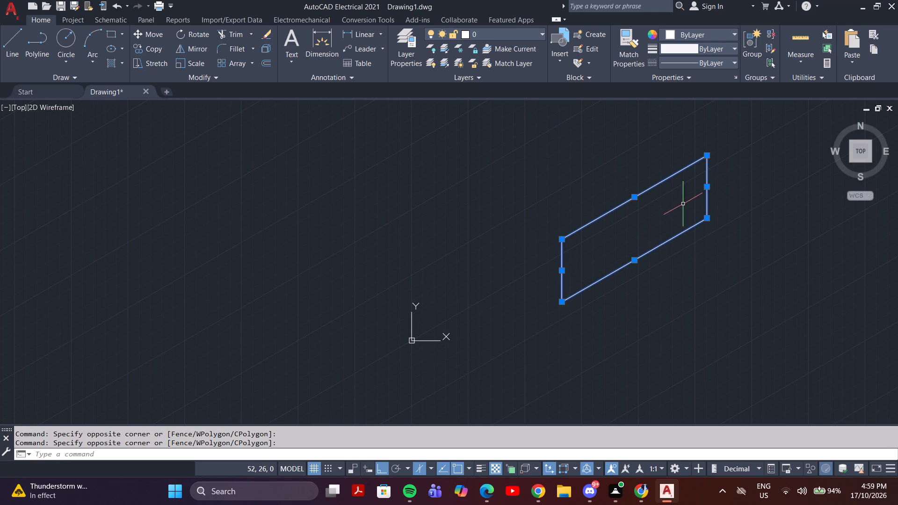
{"action": "type", "text": "co"}
{"action": "key", "text": "Return"}
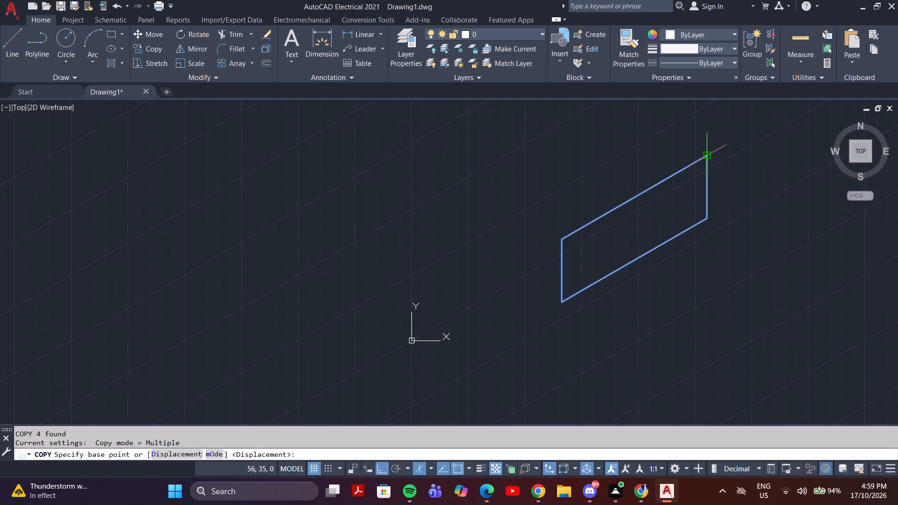
{"action": "left_click", "coordinate": [707, 155]}
{"action": "key", "text": "F5"}
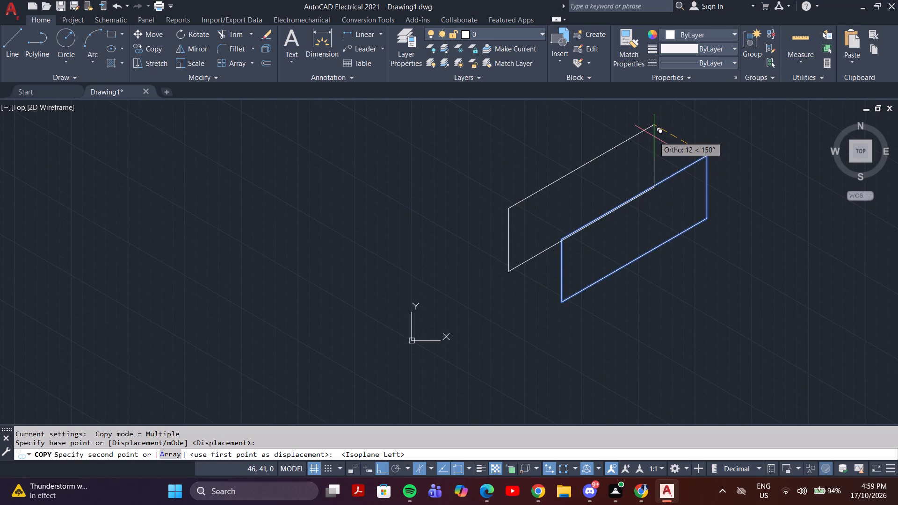
{"action": "type", "text": "32"}
{"action": "key", "text": "Return"}
{"action": "key", "text": "Escape"}
Draw a line connecting the highest corners of the two parallelogram faces.
{"action": "scroll", "coordinate": [662, 149], "scroll_direction": "down", "scroll_amount": 1}
{"action": "middle_click_drag", "start_coordinate": [659, 156], "coordinate": [702, 238]}
{"action": "scroll", "coordinate": [681, 219], "scroll_direction": "up", "scroll_amount": 2}
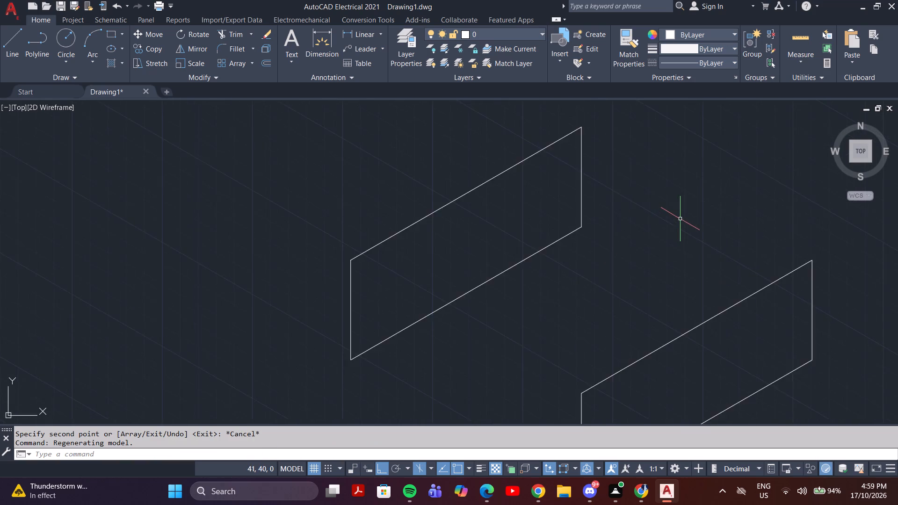
{"action": "scroll", "coordinate": [680, 219], "scroll_direction": "down", "scroll_amount": 2}
{"action": "key", "text": "l"}
{"action": "key", "text": "Return"}
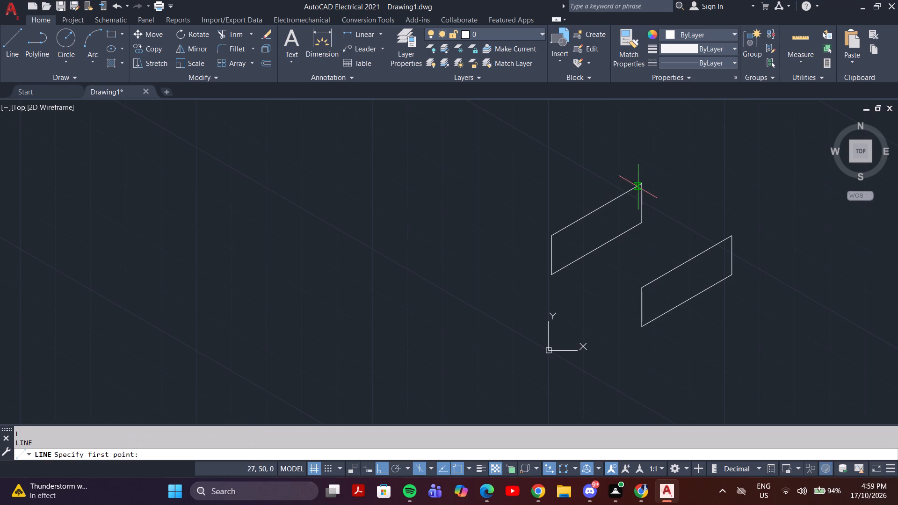
{"action": "left_click", "coordinate": [641, 184]}
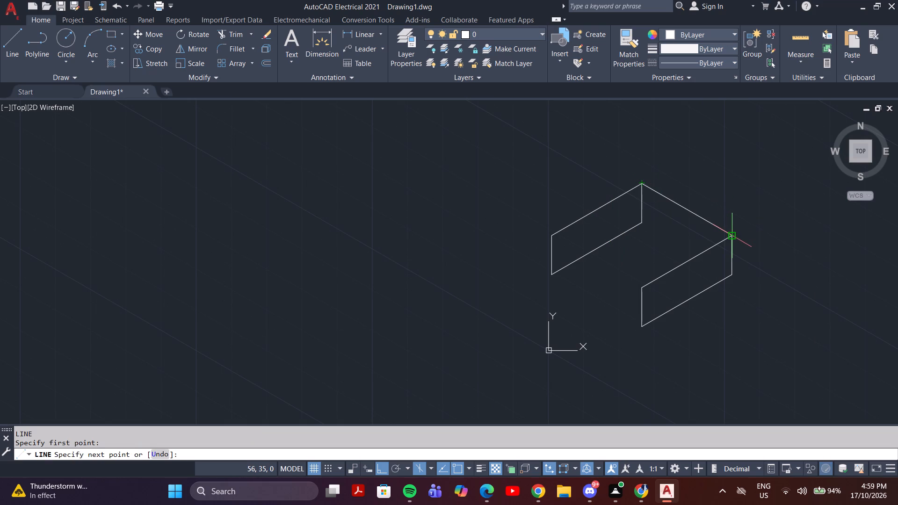
{"action": "left_click", "coordinate": [732, 237]}
{"action": "key", "text": "space"}
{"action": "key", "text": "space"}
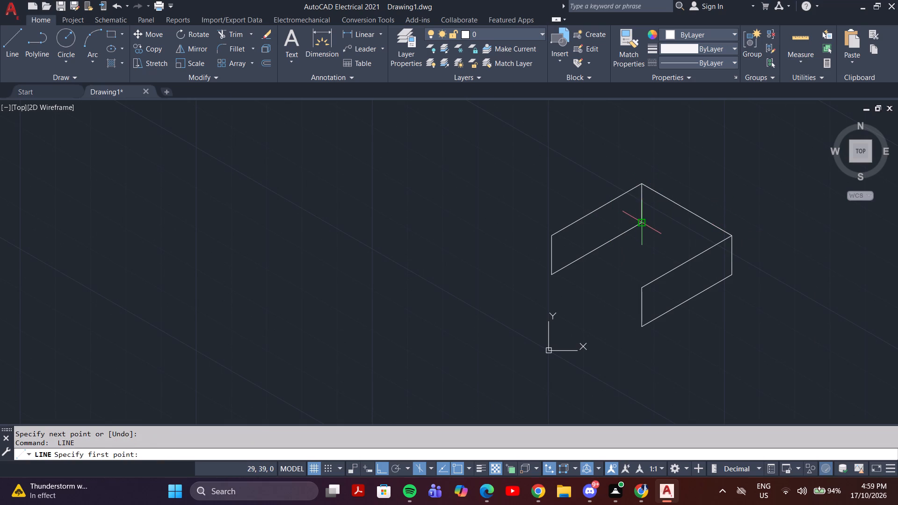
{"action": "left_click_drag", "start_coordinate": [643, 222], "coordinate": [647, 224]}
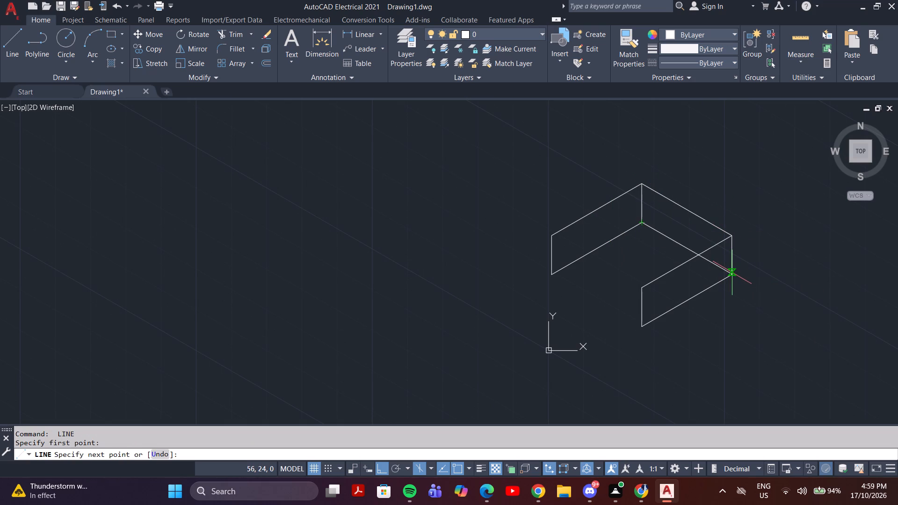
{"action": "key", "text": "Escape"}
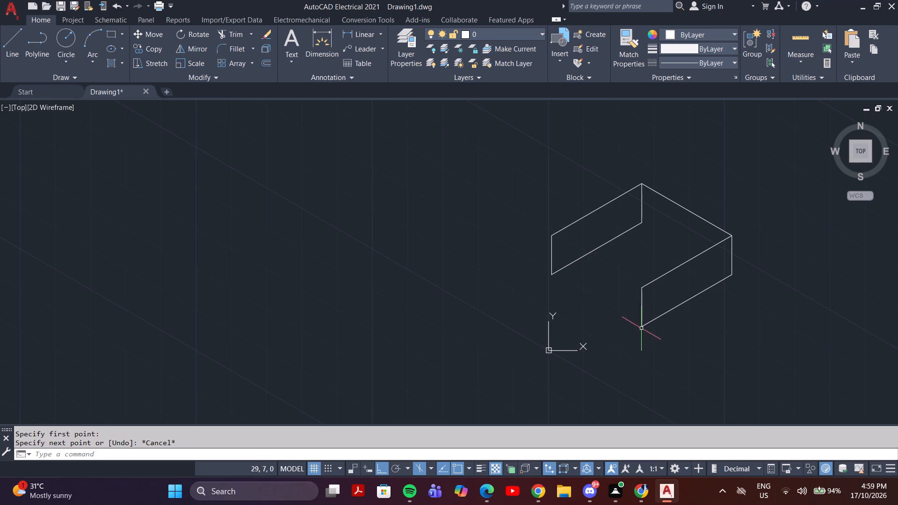
Draw a line joining the upper corners at the lower ends of the two faces' top edges, closing the block's top outline.
{"action": "middle_click_drag", "start_coordinate": [616, 288], "coordinate": [616, 267]}
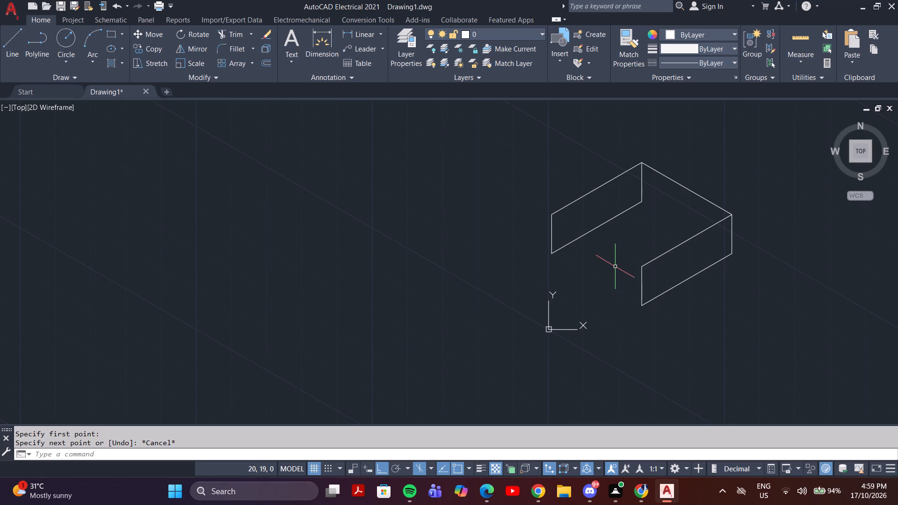
{"action": "key", "text": "l"}
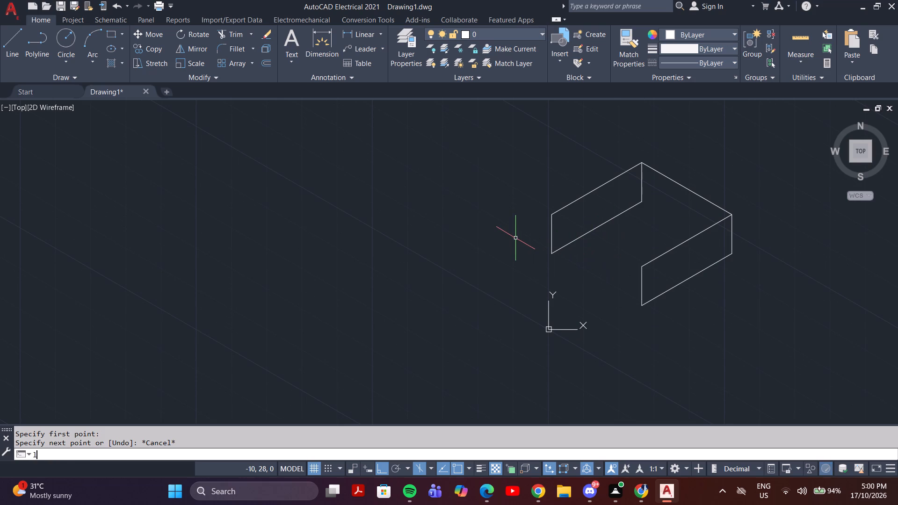
{"action": "key", "text": "Return"}
{"action": "left_click_drag", "start_coordinate": [552, 213], "coordinate": [570, 219]}
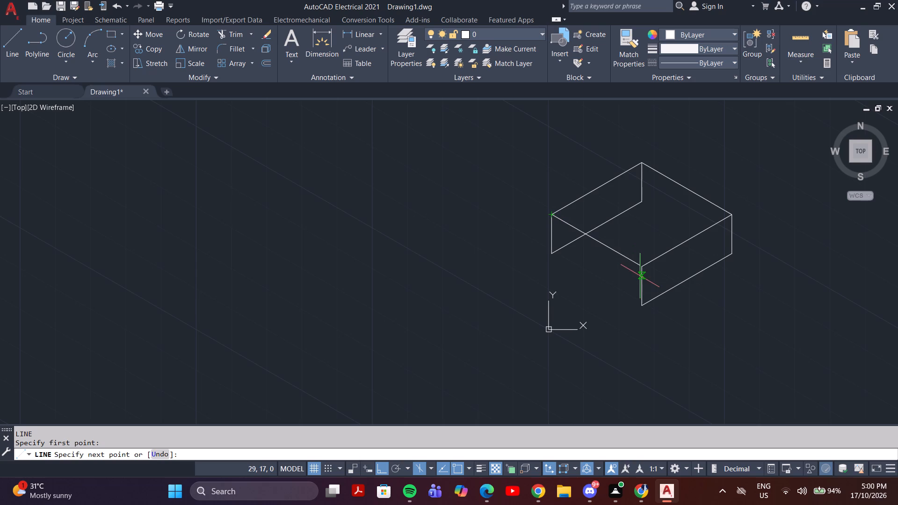
{"action": "left_click", "coordinate": [641, 267]}
{"action": "key", "text": "Escape"}
In the top isoplane, draw a 36 mm line outward at 210° from the midpoint of the new top edge.
{"action": "key", "text": "space"}
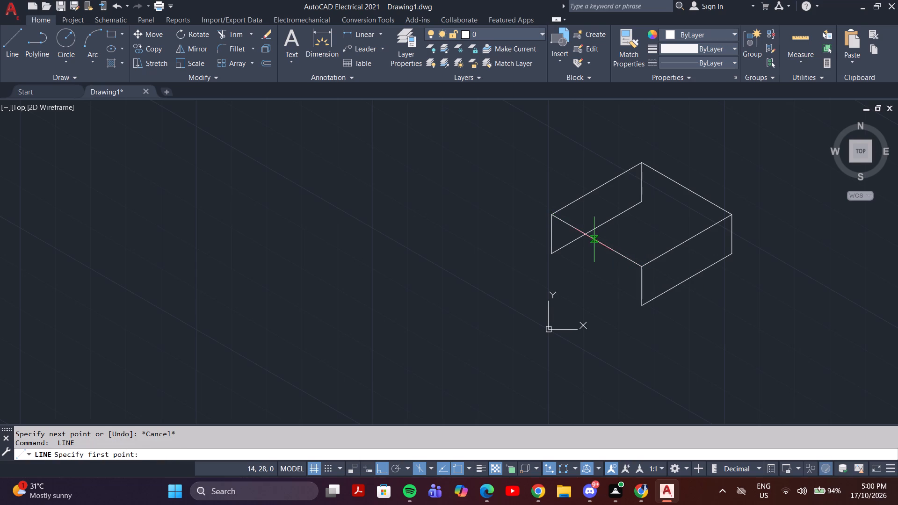
{"action": "left_click", "coordinate": [599, 242]}
{"action": "key", "text": "F5"}
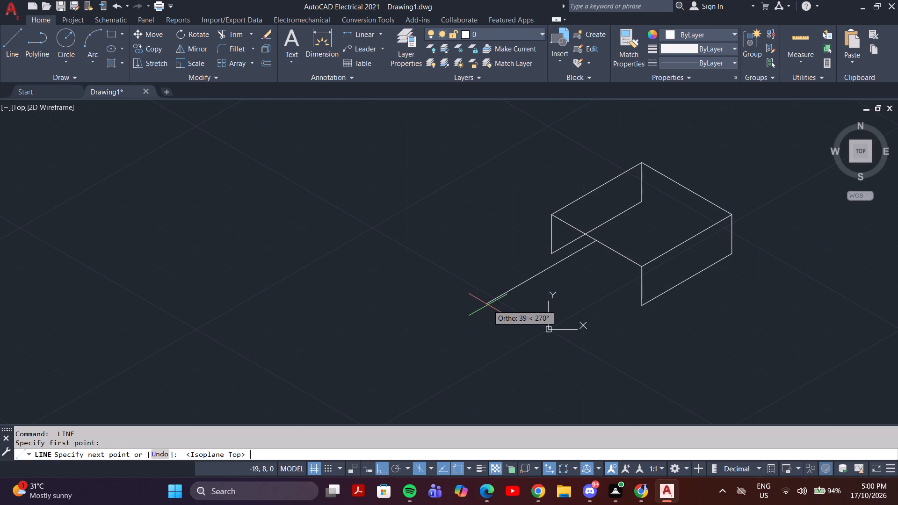
{"action": "type", "text": "36"}
{"action": "key", "text": "Return"}
{"action": "key", "text": "Escape"}
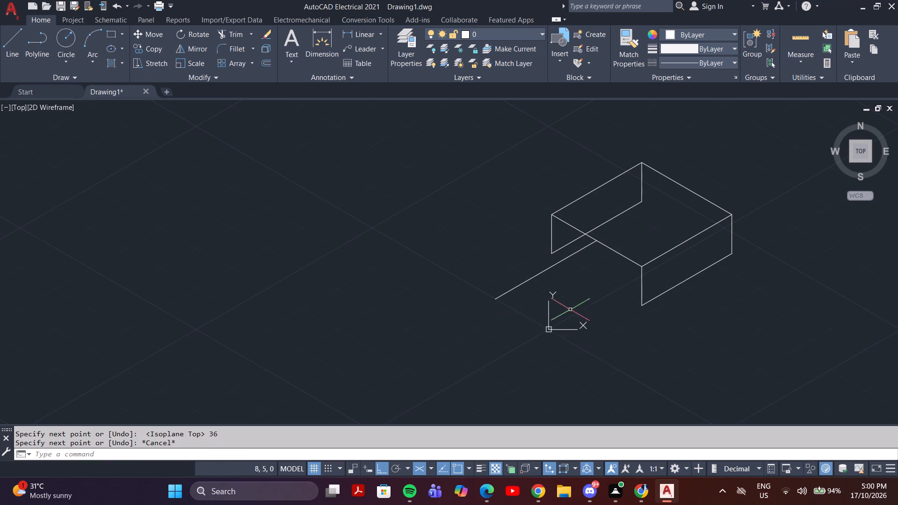
Start an isocircle in the top isoplane with the Ellipse command, centred on the free end of the 36 mm line.
{"action": "middle_click_drag", "start_coordinate": [578, 292], "coordinate": [560, 247]}
{"action": "scroll", "coordinate": [549, 281], "scroll_direction": "down", "scroll_amount": 1}
{"action": "middle_click_drag", "start_coordinate": [549, 283], "coordinate": [514, 327]}
{"action": "scroll", "coordinate": [512, 325], "scroll_direction": "up", "scroll_amount": 2}
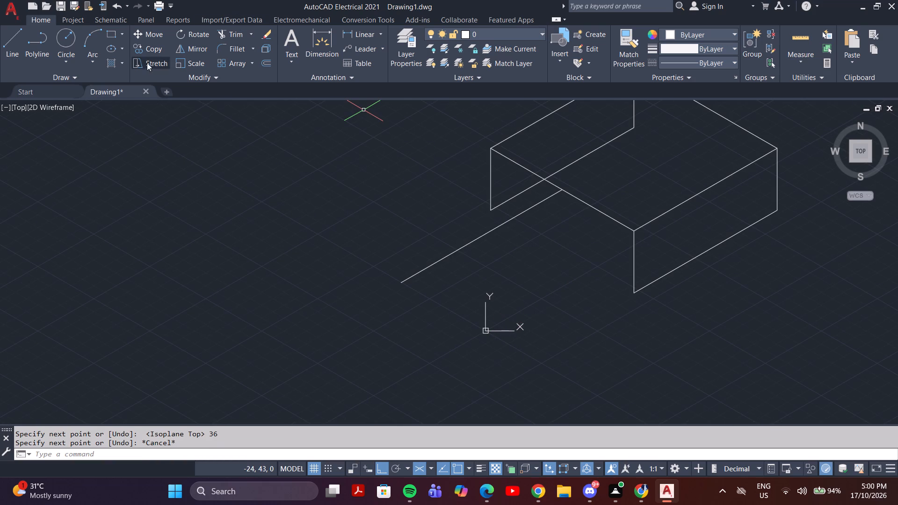
{"action": "left_click", "coordinate": [109, 53]}
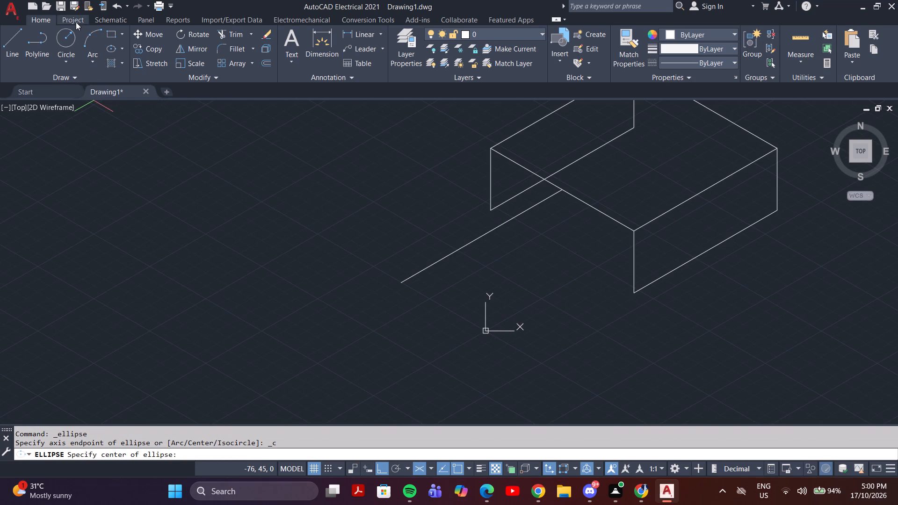
{"action": "left_click", "coordinate": [119, 46]}
{"action": "left_click", "coordinate": [131, 90]}
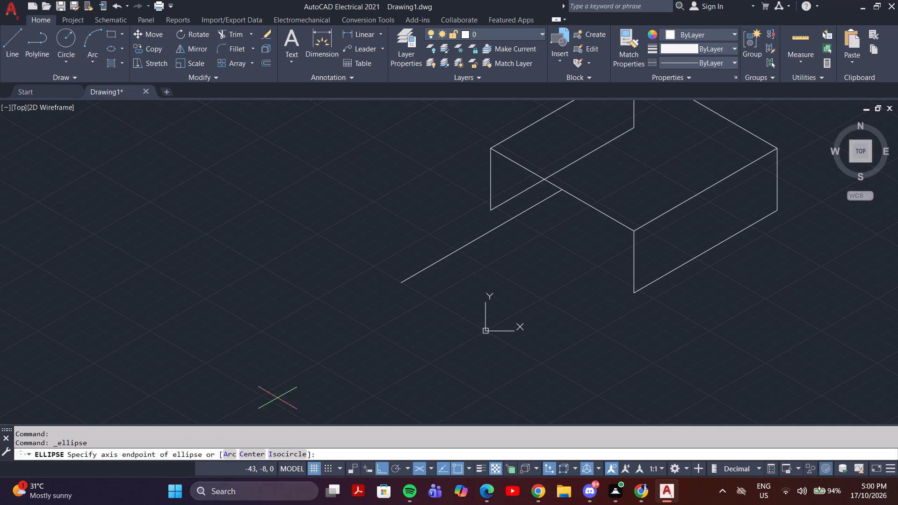
{"action": "left_click", "coordinate": [303, 455]}
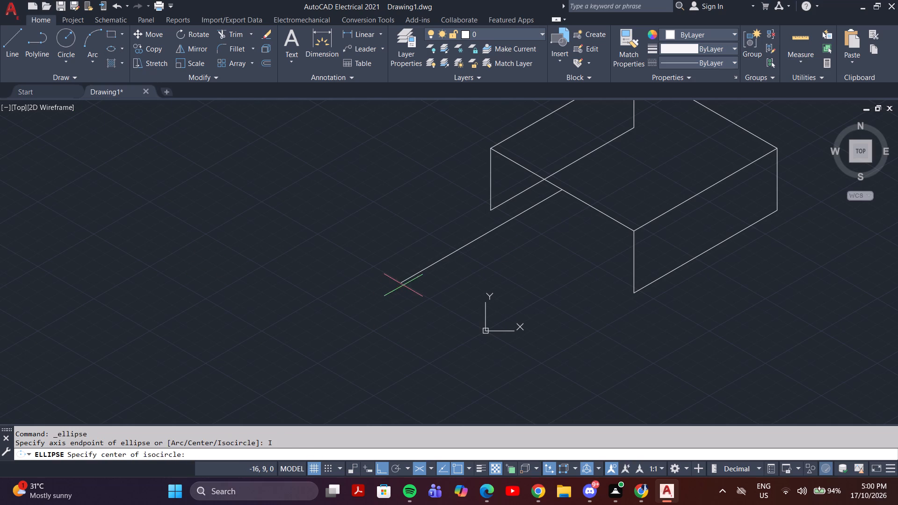
{"action": "left_click", "coordinate": [402, 281]}
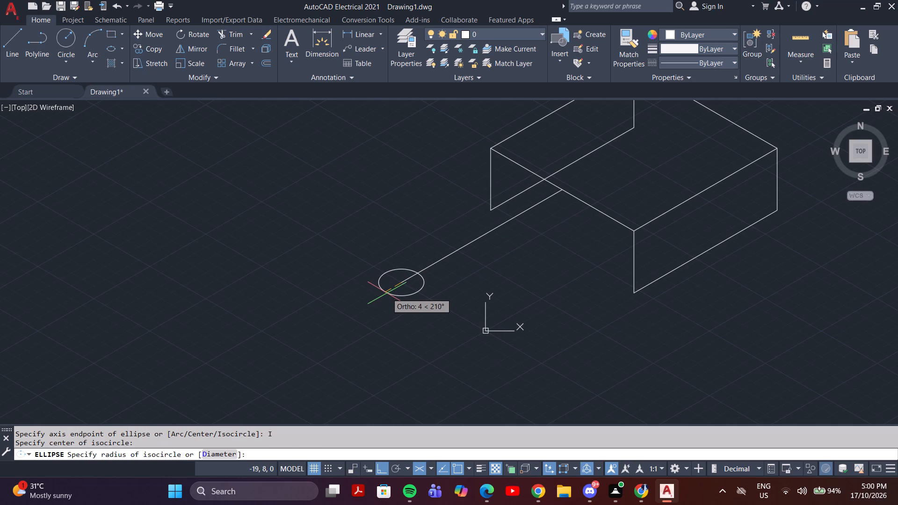
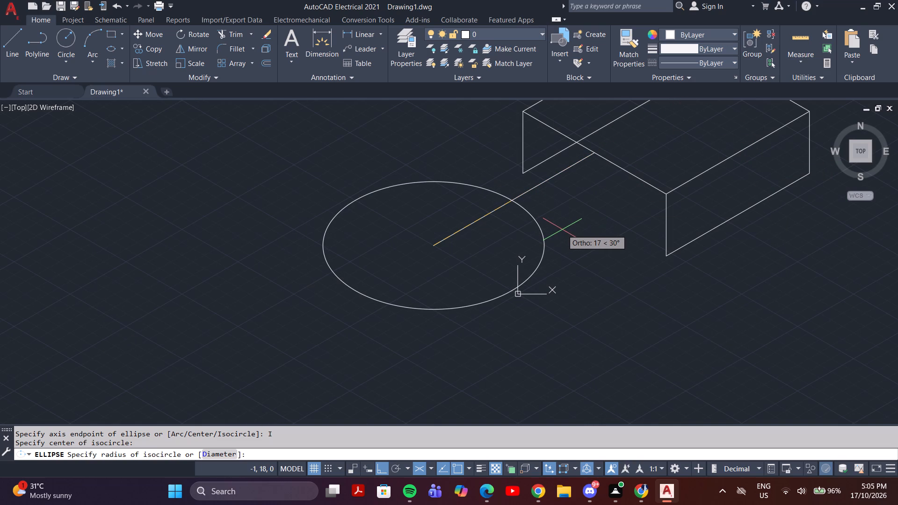
Give the isocircle at the free end of the 36 mm line a diameter of 10 mm.
{"action": "key", "text": "d"}
{"action": "key", "text": "Return"}
{"action": "key", "text": "1"}
{"action": "key", "text": "0"}
{"action": "key", "text": "Return"}
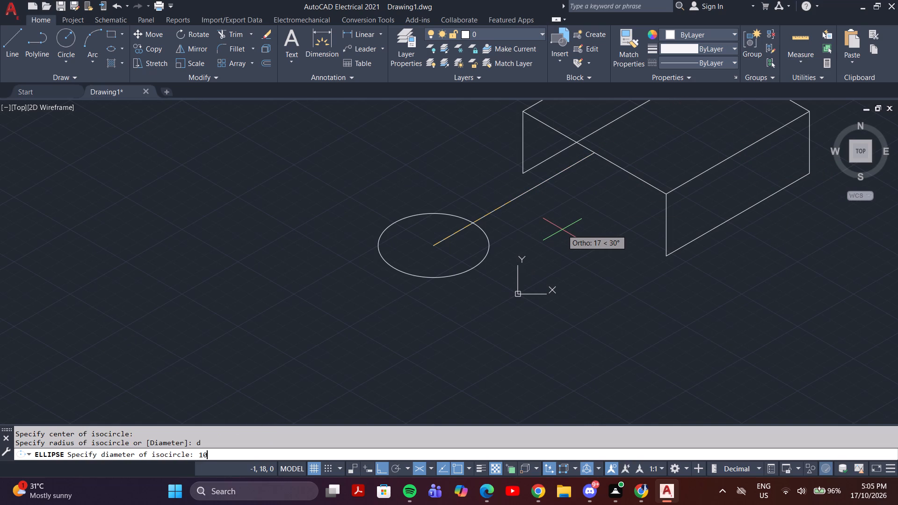
{"action": "key", "text": "Escape"}
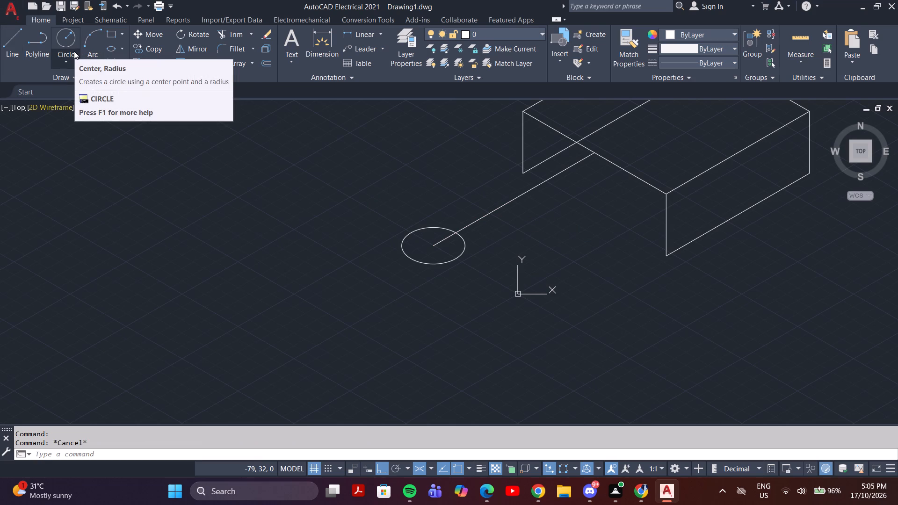
Draw a concentric isocircle with a radius of 10 mm around the 10 mm diameter isocircle.
{"action": "left_click", "coordinate": [118, 47]}
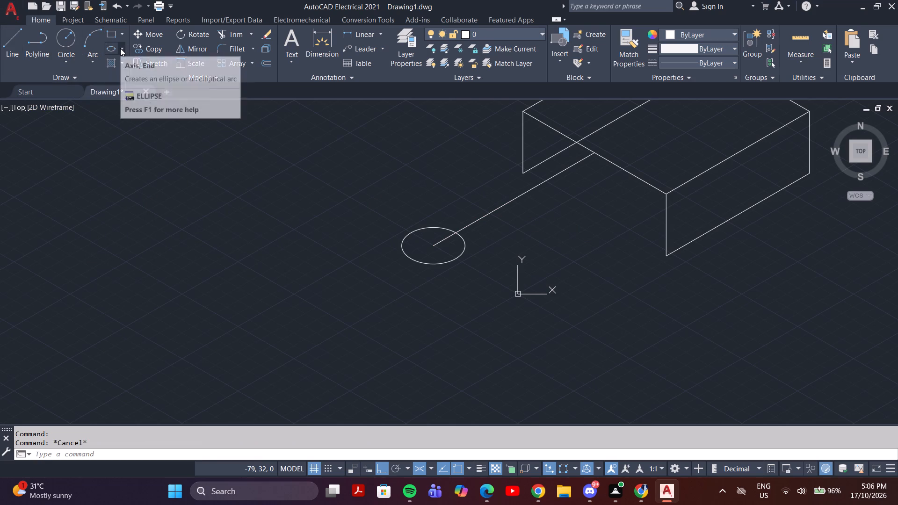
{"action": "left_click", "coordinate": [110, 47]}
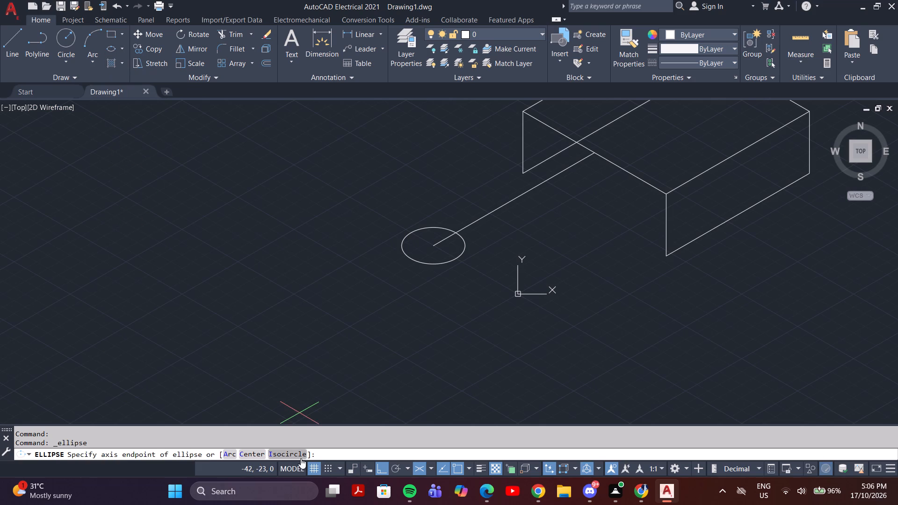
{"action": "left_click", "coordinate": [298, 453]}
{"action": "left_click", "coordinate": [433, 245]}
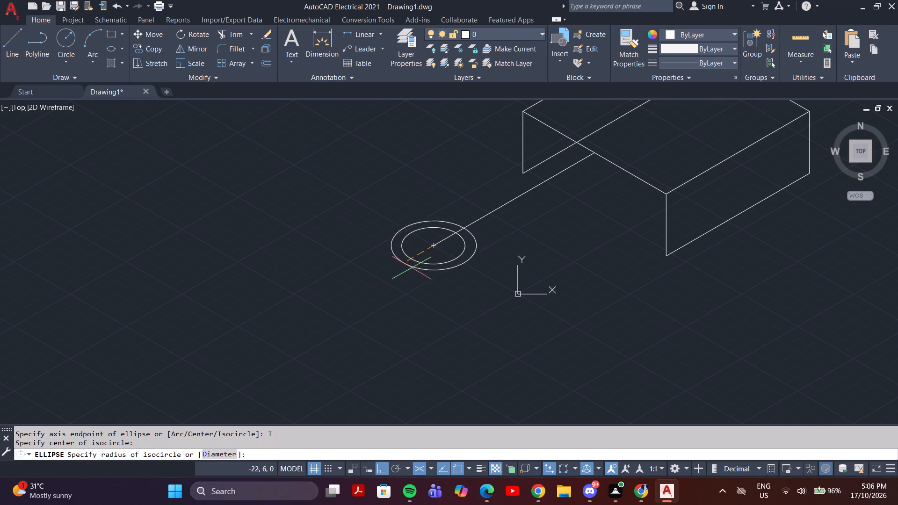
{"action": "type", "text": "10"}
{"action": "key", "text": "Return"}
{"action": "key", "text": "Escape"}
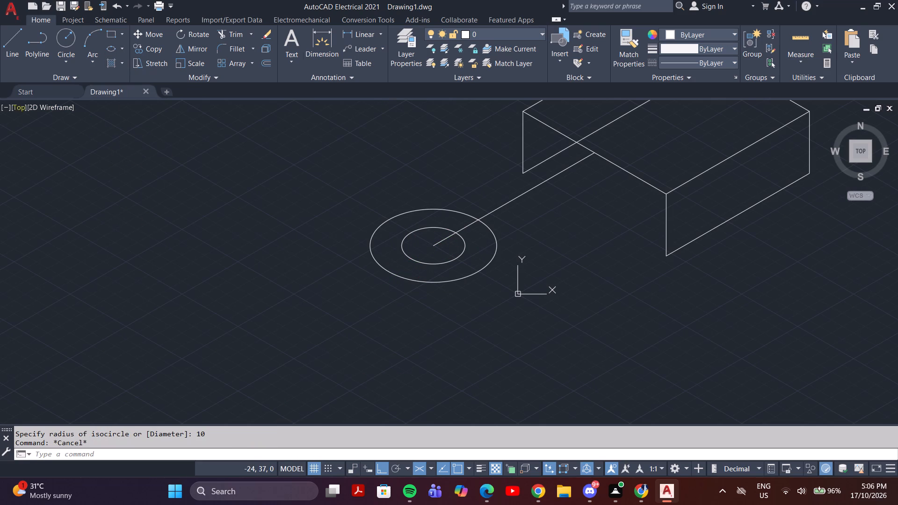
With Ortho off, draw a line from the block's nearest top corner tangent to the lower side of the outer isocircle.
{"action": "left_click", "coordinate": [3, 52]}
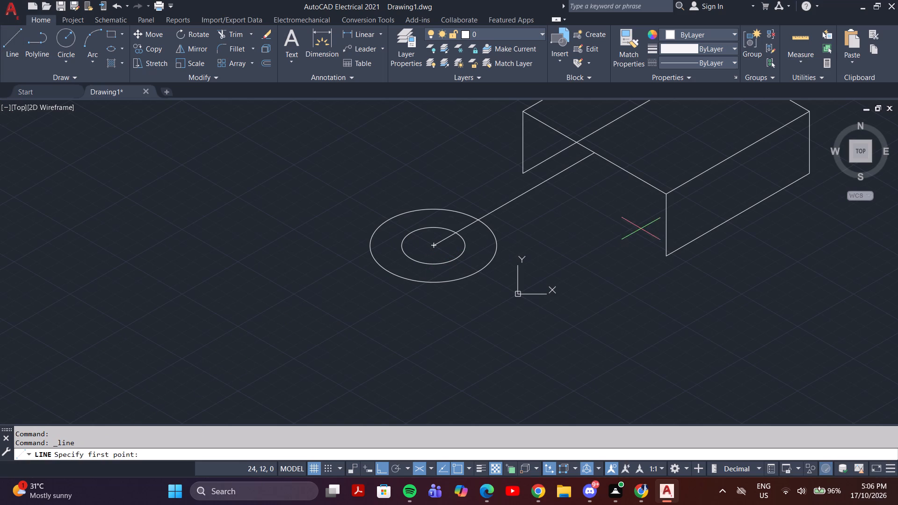
{"action": "left_click", "coordinate": [663, 196]}
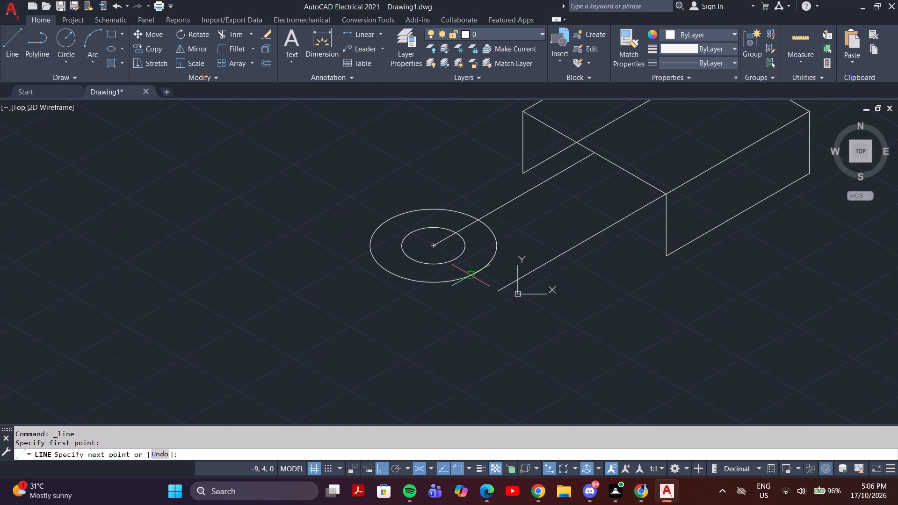
{"action": "key", "text": "F8"}
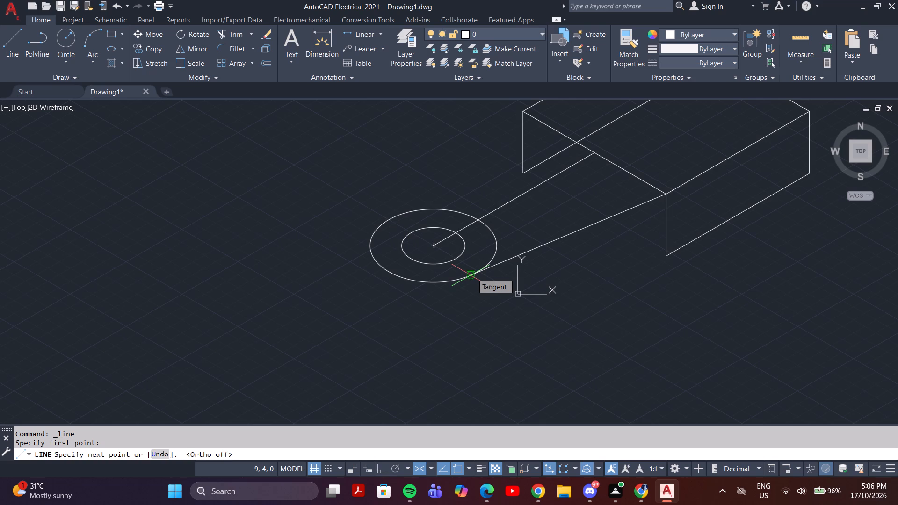
{"action": "left_click", "coordinate": [472, 274]}
{"action": "key", "text": "Escape"}
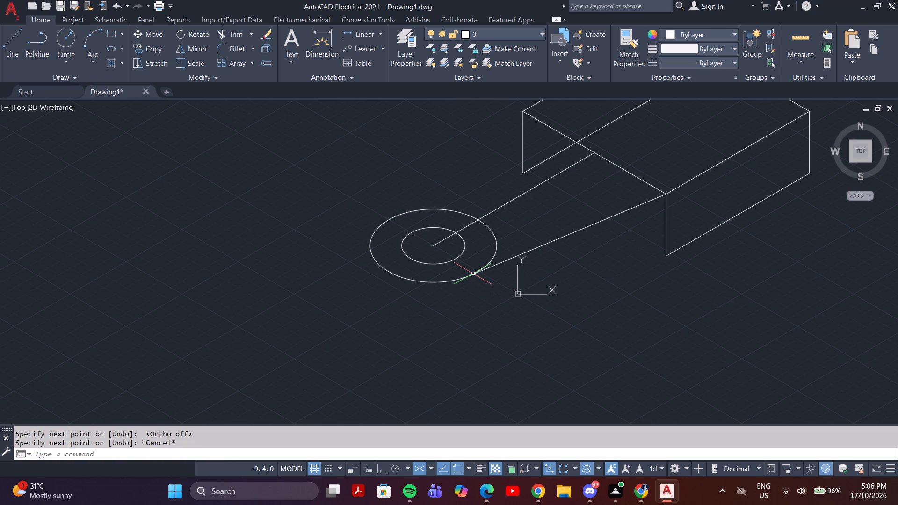
Draw a line from the other top corner of the block's circle-facing edge tangent to the upper side of the outer isocircle.
{"action": "key", "text": "space"}
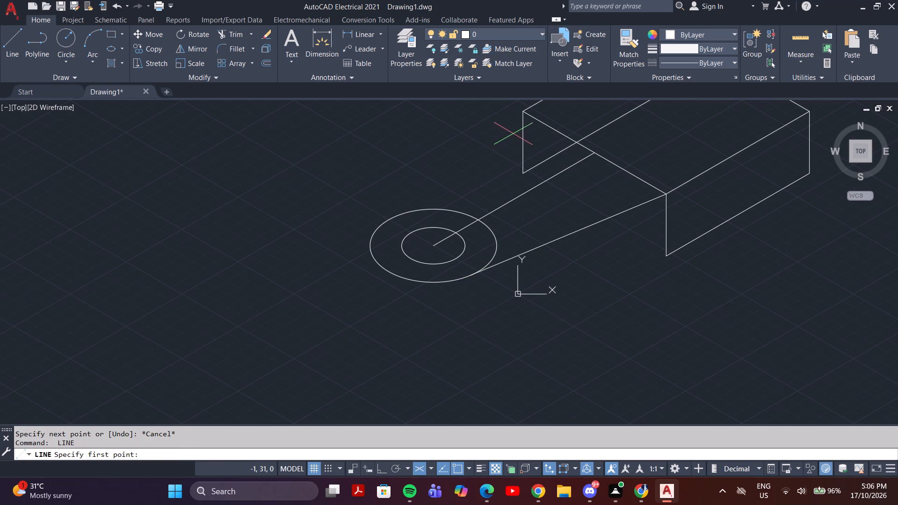
{"action": "left_click", "coordinate": [523, 113]}
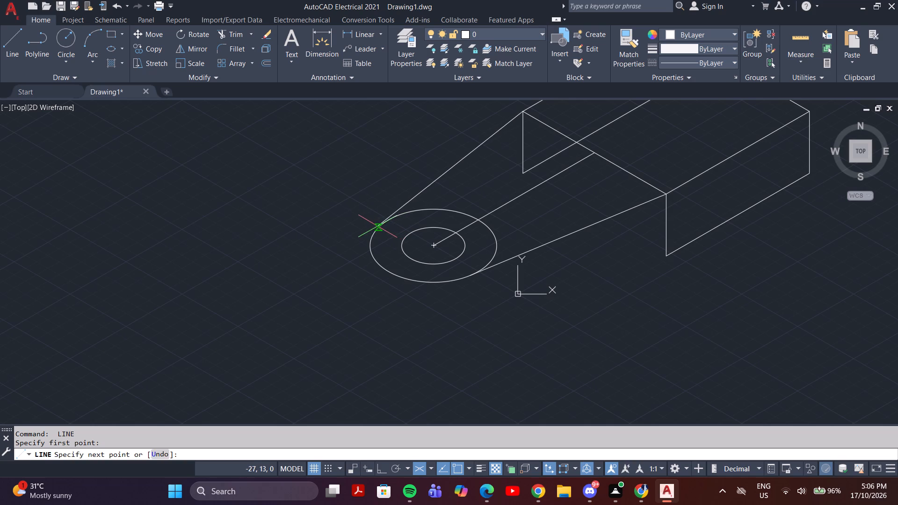
{"action": "scroll", "coordinate": [374, 233], "scroll_direction": "up", "scroll_amount": 2}
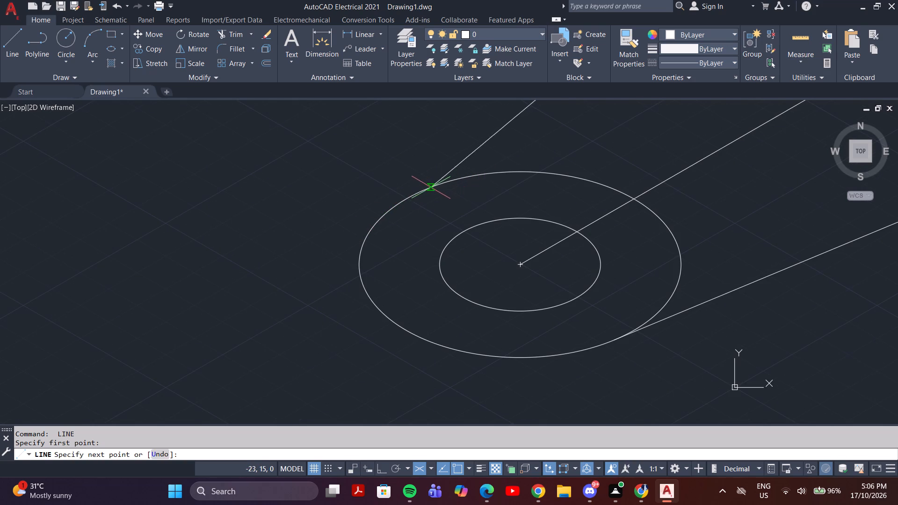
{"action": "left_click", "coordinate": [390, 210]}
{"action": "scroll", "coordinate": [412, 219], "scroll_direction": "down", "scroll_amount": 3}
{"action": "key", "text": "Escape"}
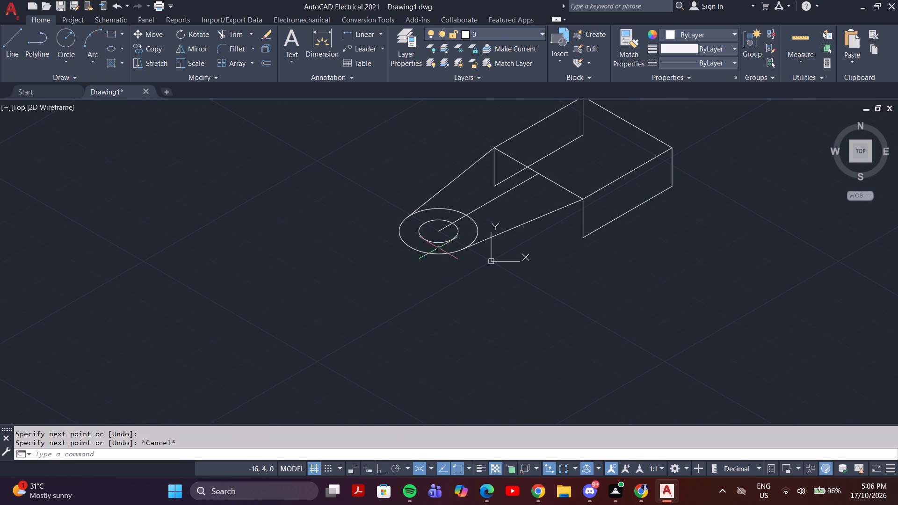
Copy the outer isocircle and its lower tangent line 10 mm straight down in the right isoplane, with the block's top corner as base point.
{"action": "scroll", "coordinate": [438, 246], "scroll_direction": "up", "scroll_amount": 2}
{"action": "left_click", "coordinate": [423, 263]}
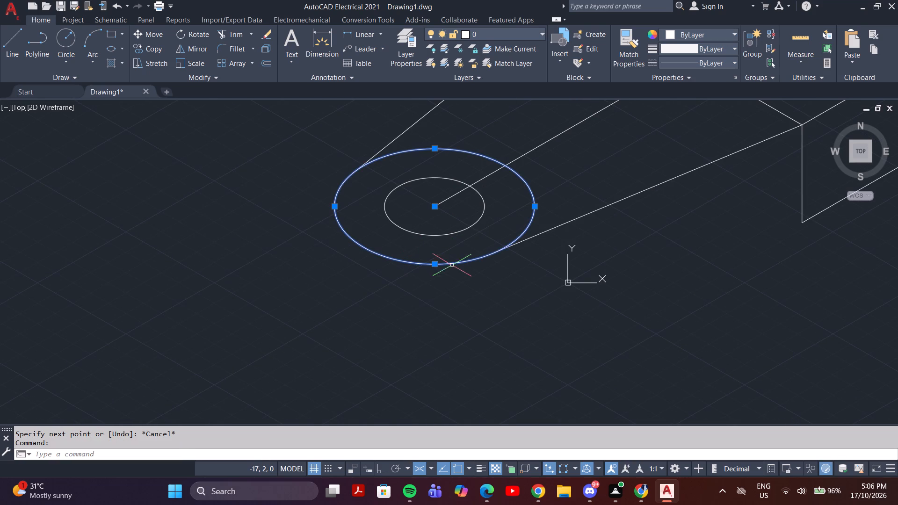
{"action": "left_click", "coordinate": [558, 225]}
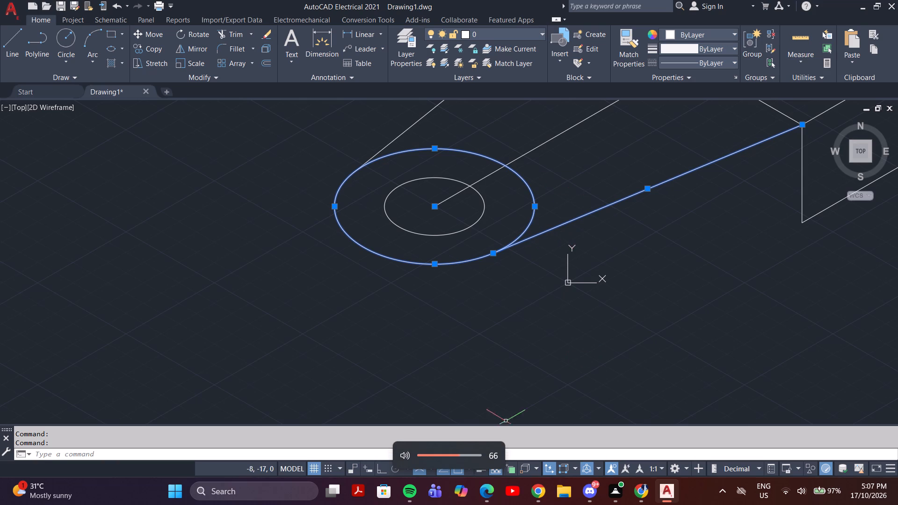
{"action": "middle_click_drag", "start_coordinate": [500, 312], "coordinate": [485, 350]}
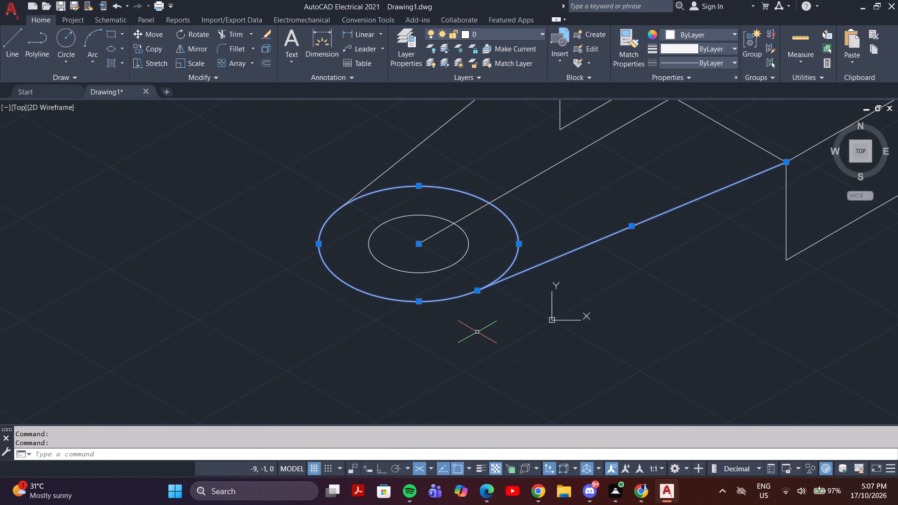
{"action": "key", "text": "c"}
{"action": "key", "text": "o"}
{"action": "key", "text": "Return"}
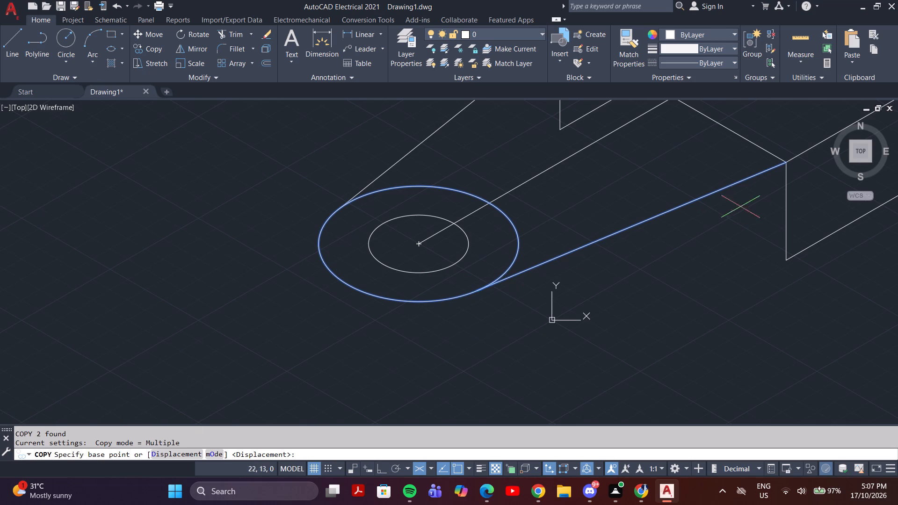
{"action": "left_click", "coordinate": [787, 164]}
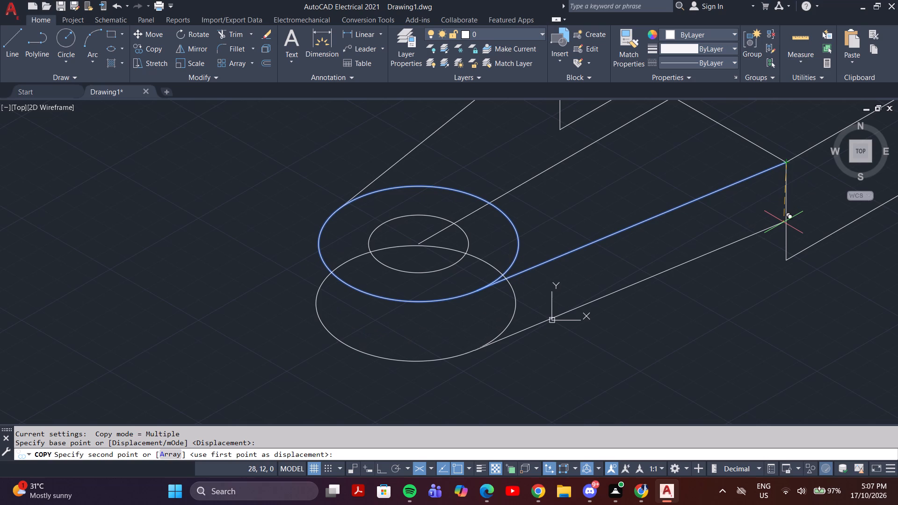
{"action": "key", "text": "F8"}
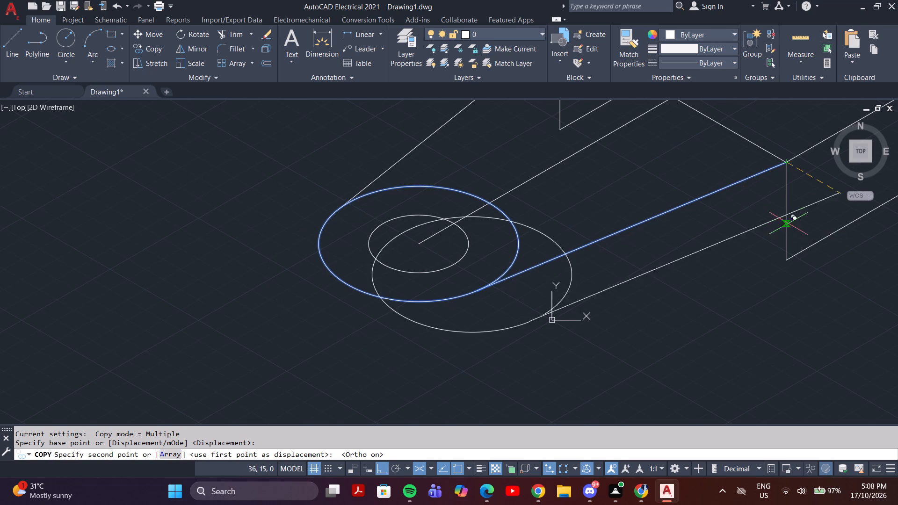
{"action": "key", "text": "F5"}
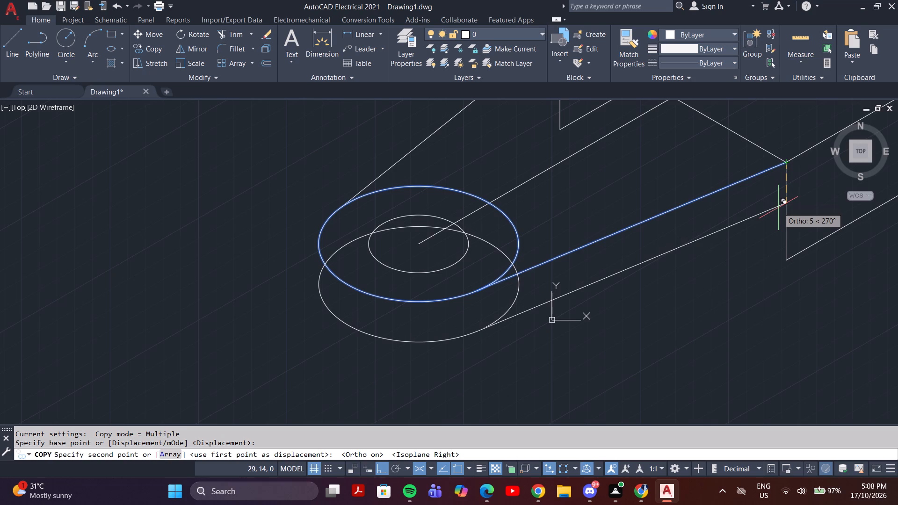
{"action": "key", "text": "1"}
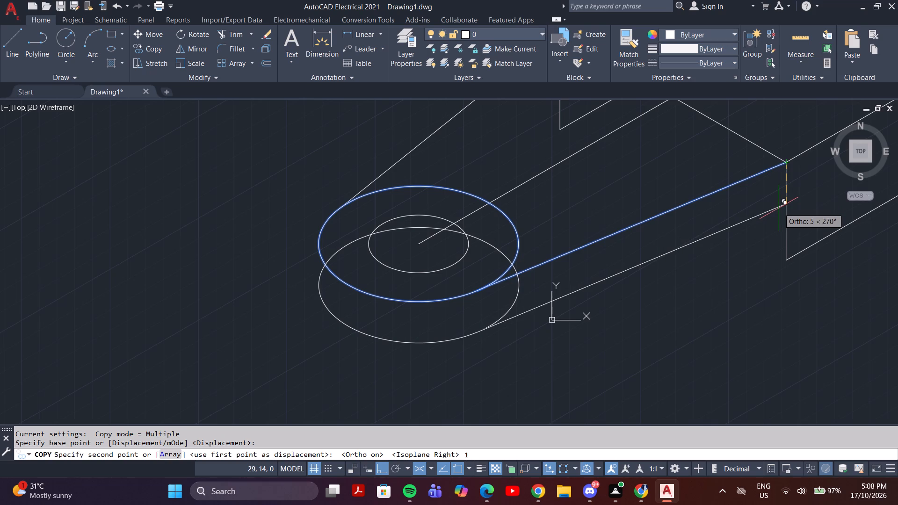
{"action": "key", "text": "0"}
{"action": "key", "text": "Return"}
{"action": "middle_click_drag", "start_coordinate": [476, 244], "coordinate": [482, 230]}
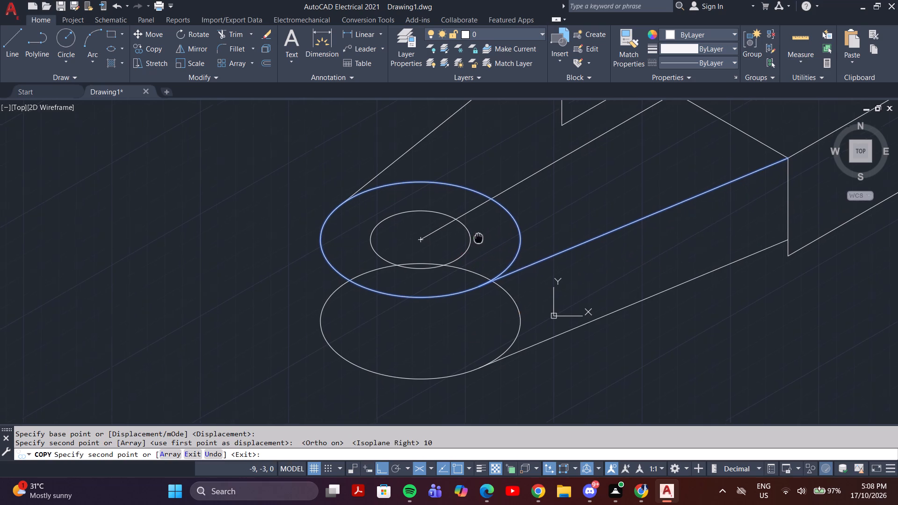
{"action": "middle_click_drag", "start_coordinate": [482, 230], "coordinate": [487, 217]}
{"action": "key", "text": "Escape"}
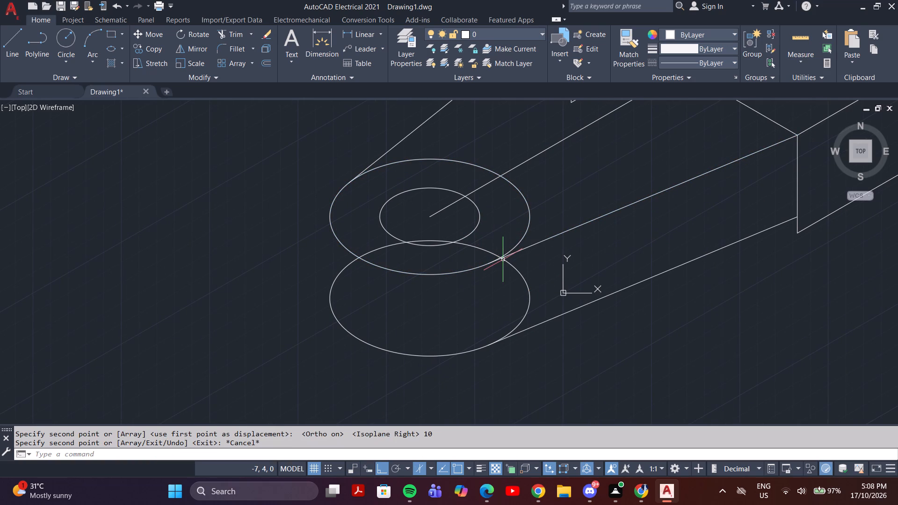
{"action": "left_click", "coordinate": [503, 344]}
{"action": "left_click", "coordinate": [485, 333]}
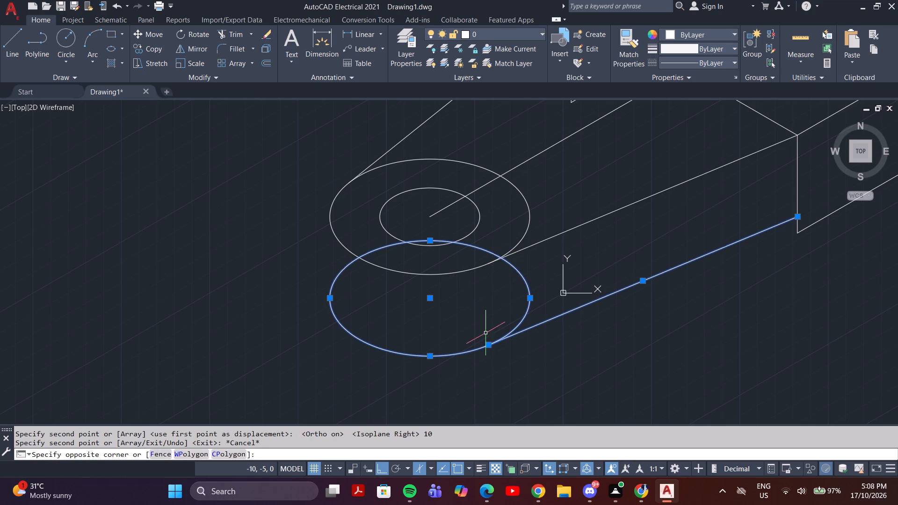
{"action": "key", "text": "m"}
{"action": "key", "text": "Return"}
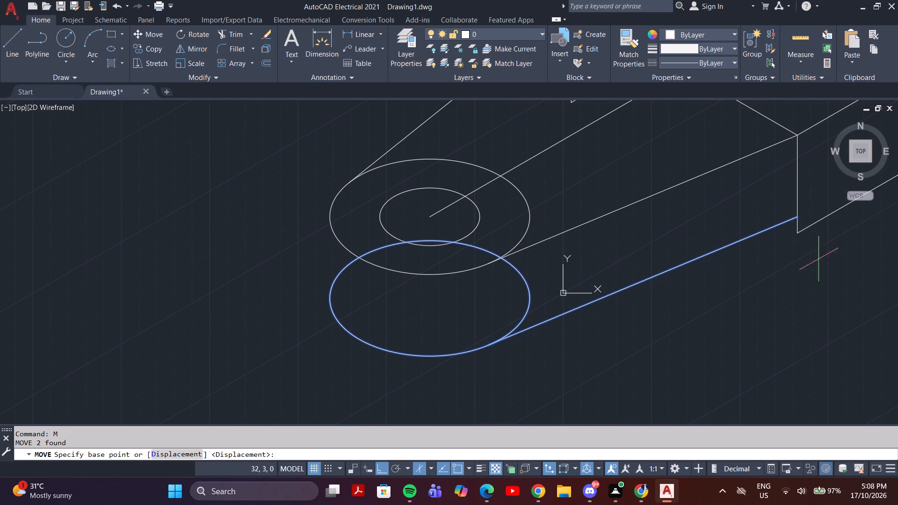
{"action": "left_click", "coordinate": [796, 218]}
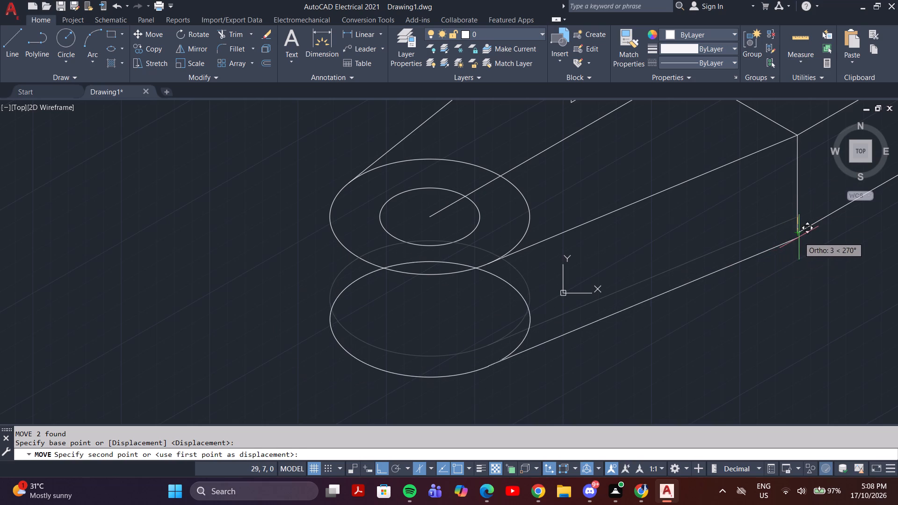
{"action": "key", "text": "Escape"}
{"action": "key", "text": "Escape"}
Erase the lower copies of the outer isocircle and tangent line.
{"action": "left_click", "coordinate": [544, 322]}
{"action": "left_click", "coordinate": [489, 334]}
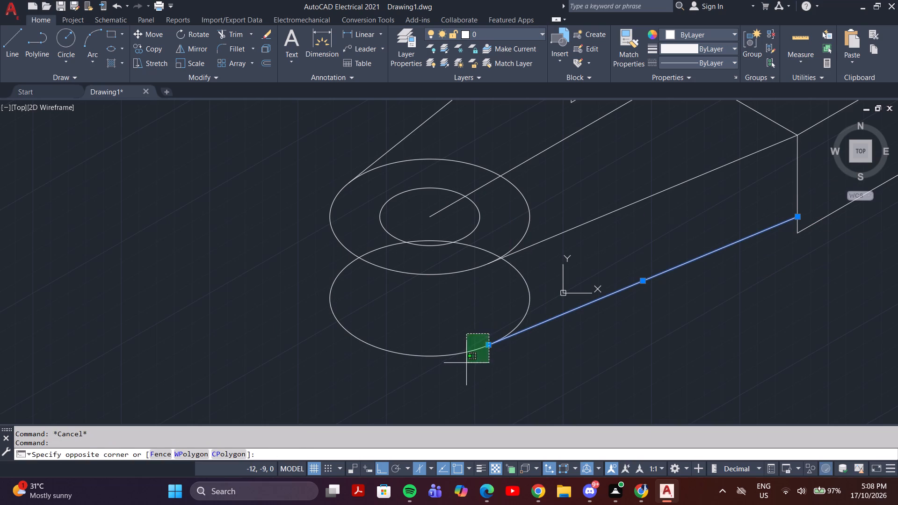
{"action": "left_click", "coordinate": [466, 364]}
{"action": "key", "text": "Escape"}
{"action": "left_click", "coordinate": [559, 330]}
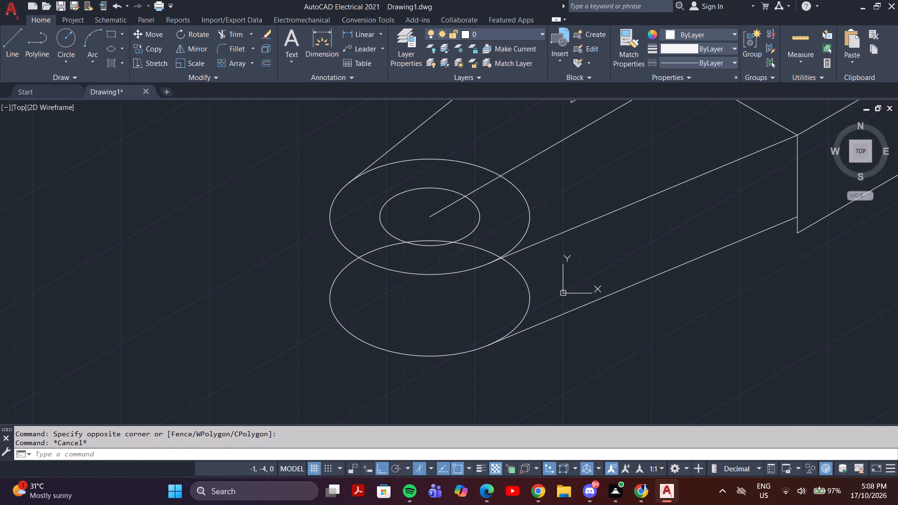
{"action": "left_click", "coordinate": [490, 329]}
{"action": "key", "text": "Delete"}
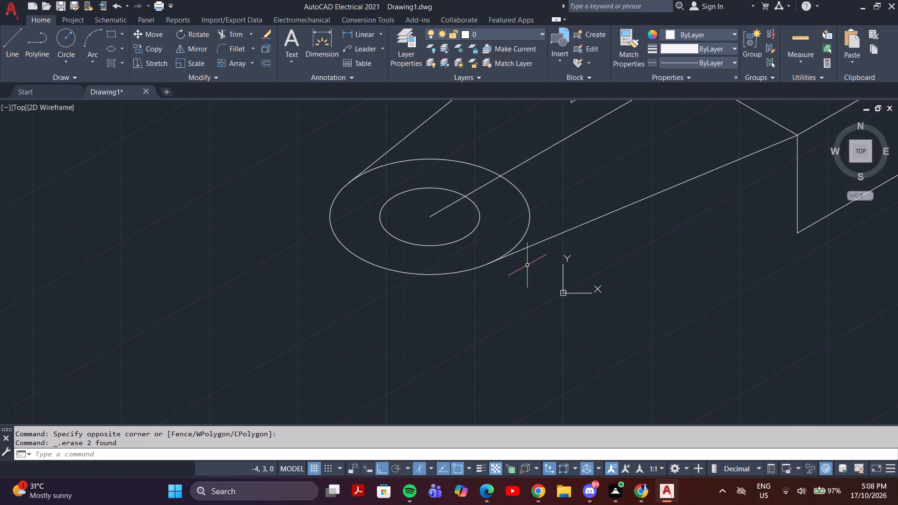
Copy both isocircles, both tangent lines and the centre line 12 mm straight down, from the block's top corner to its bottom corner.
{"action": "left_click_drag", "start_coordinate": [527, 265], "coordinate": [524, 260]}
{"action": "left_click", "coordinate": [342, 163]}
{"action": "scroll", "coordinate": [453, 253], "scroll_direction": "down", "scroll_amount": 1}
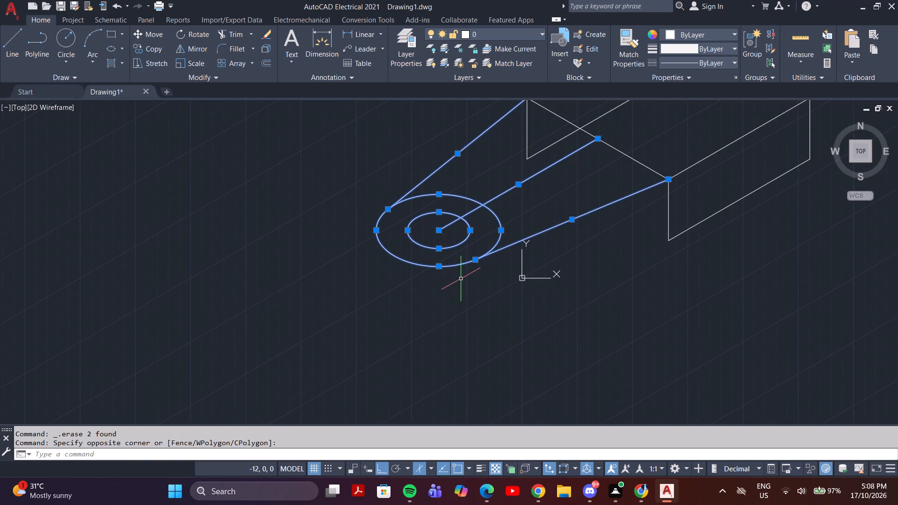
{"action": "type", "text": "co"}
{"action": "key", "text": "Return"}
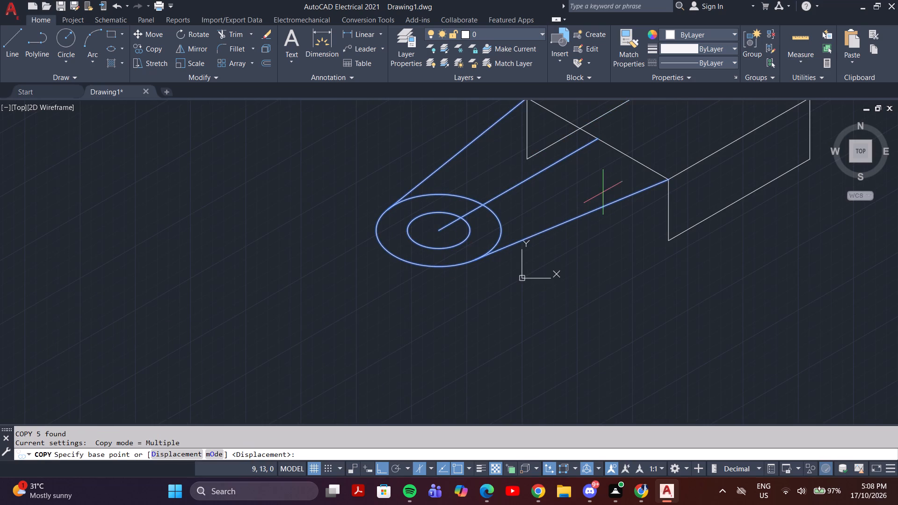
{"action": "left_click", "coordinate": [668, 179]}
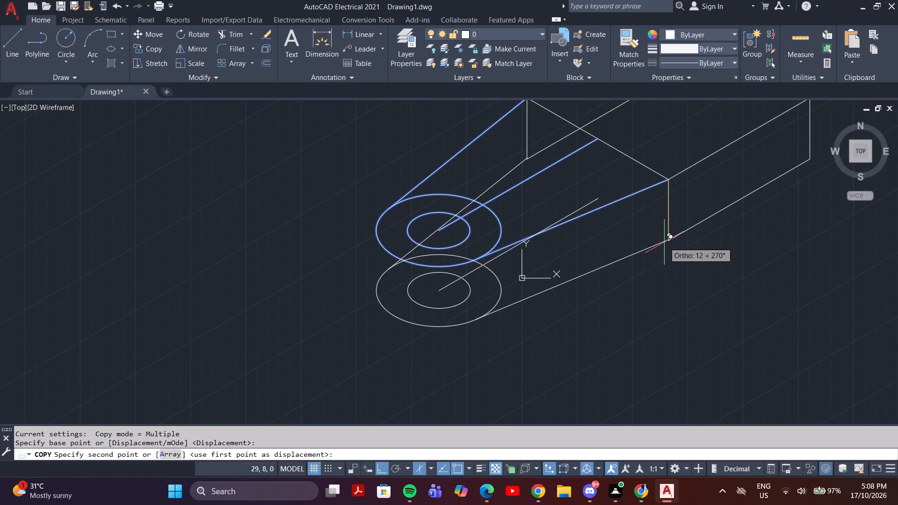
{"action": "left_click", "coordinate": [666, 239]}
{"action": "key", "text": "Escape"}
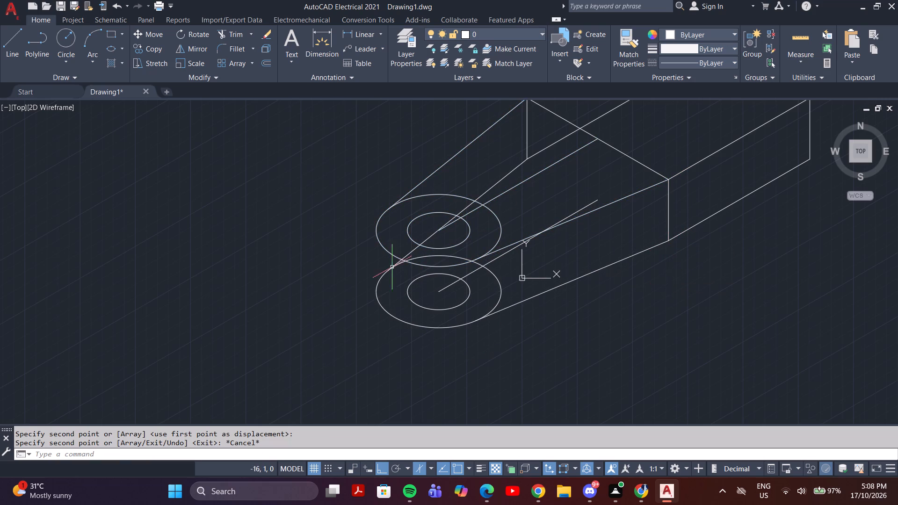
Trim the copied upper-side tangent line from its lower tangent point across the top outer isocircle's ring to the top inner isocircle.
{"action": "middle_click_drag", "start_coordinate": [315, 239], "coordinate": [310, 214]}
{"action": "scroll", "coordinate": [391, 234], "scroll_direction": "up", "scroll_amount": 4}
{"action": "scroll", "coordinate": [391, 234], "scroll_direction": "down", "scroll_amount": 3}
{"action": "scroll", "coordinate": [391, 240], "scroll_direction": "up", "scroll_amount": 3}
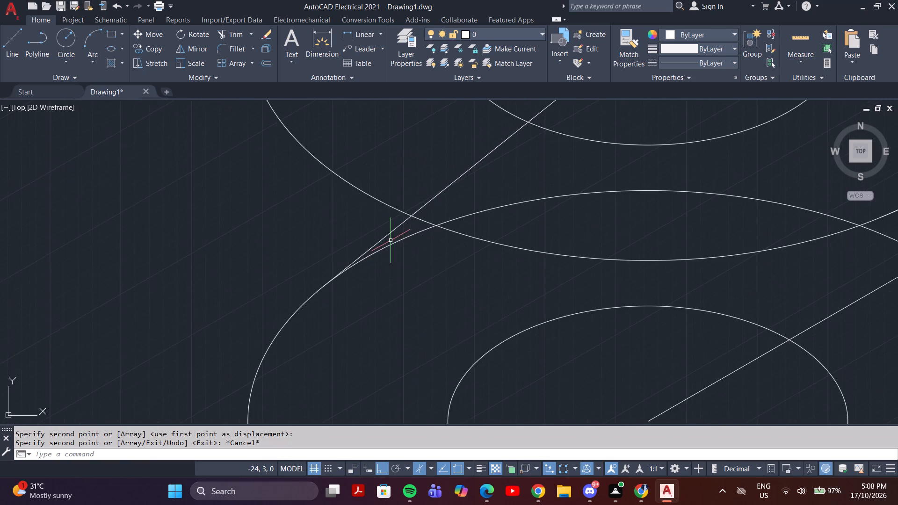
{"action": "left_click", "coordinate": [384, 238]}
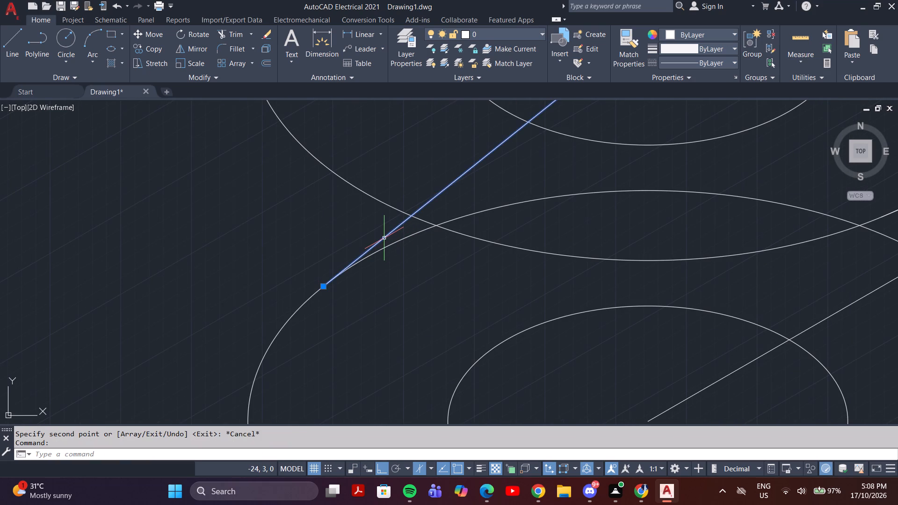
{"action": "key", "text": "Escape"}
{"action": "scroll", "coordinate": [402, 217], "scroll_direction": "down", "scroll_amount": 2}
{"action": "middle_click_drag", "start_coordinate": [403, 218], "coordinate": [382, 287]}
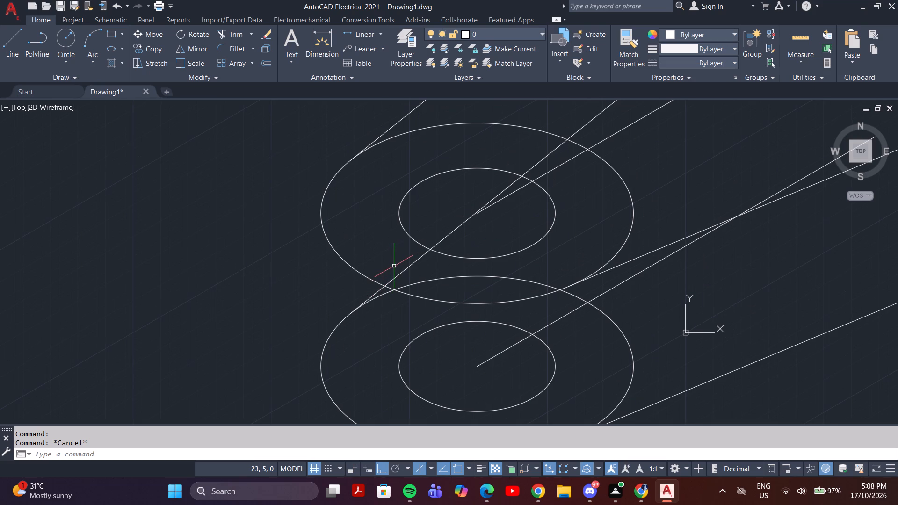
{"action": "type", "text": "tr"}
{"action": "key", "text": "Return"}
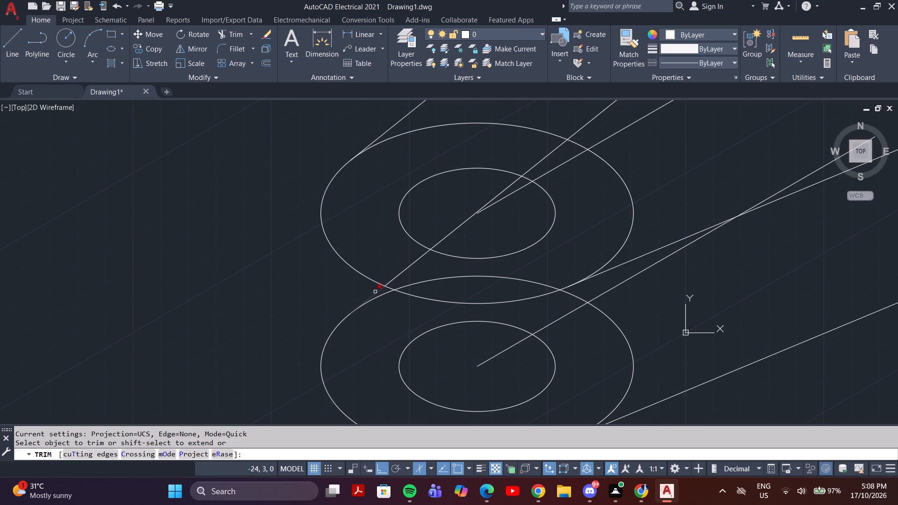
{"action": "left_click", "coordinate": [375, 292]}
{"action": "left_click", "coordinate": [397, 274]}
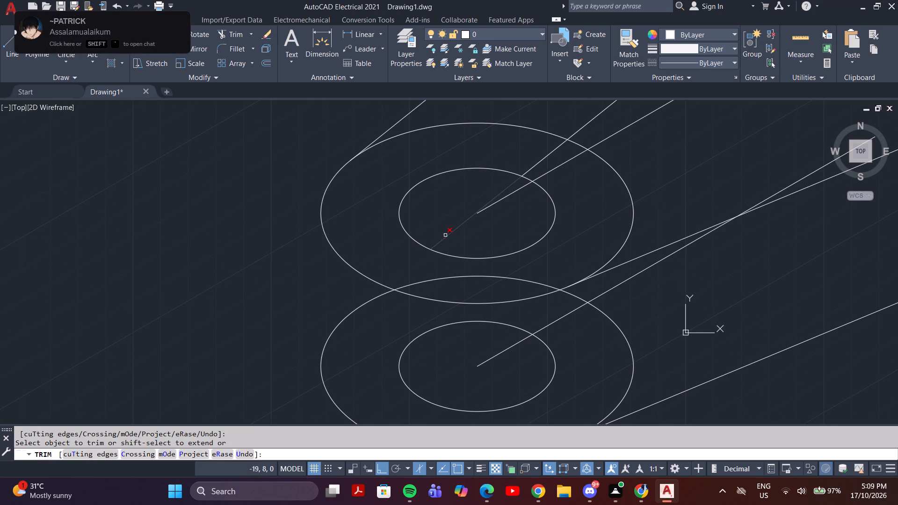
{"action": "middle_click_drag", "start_coordinate": [475, 230], "coordinate": [460, 263]}
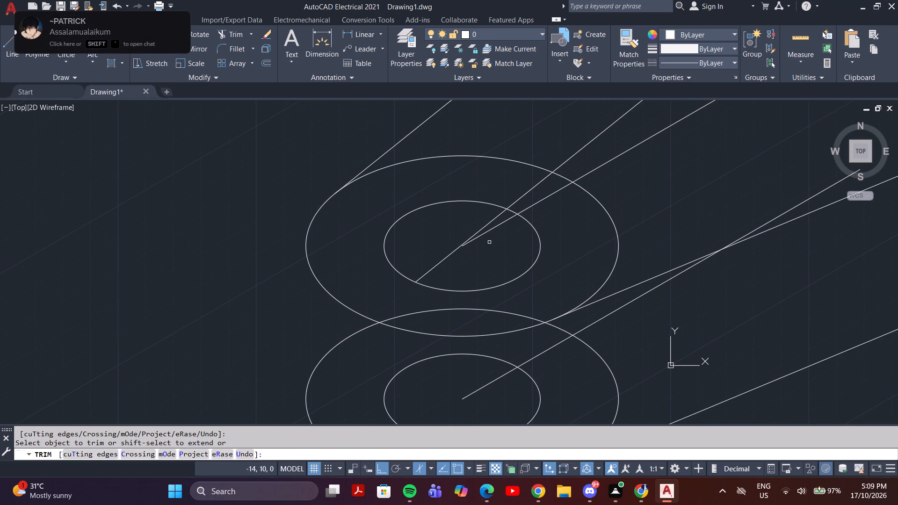
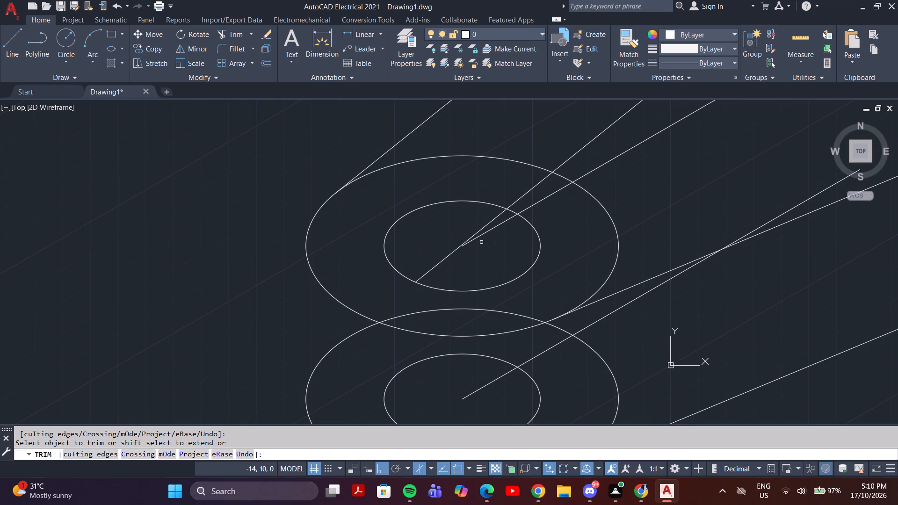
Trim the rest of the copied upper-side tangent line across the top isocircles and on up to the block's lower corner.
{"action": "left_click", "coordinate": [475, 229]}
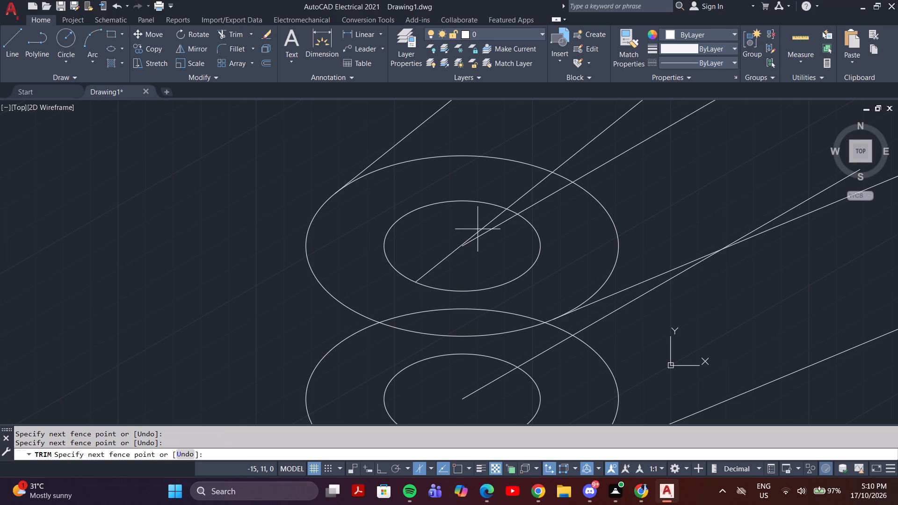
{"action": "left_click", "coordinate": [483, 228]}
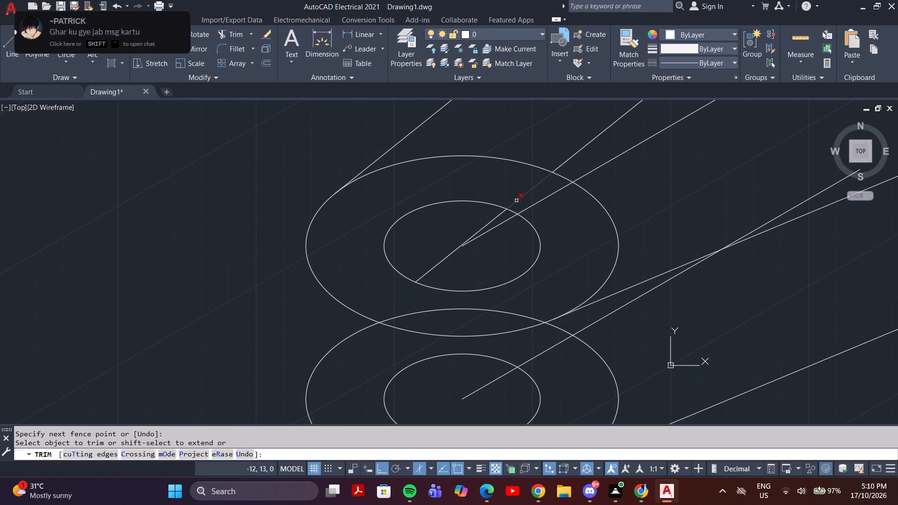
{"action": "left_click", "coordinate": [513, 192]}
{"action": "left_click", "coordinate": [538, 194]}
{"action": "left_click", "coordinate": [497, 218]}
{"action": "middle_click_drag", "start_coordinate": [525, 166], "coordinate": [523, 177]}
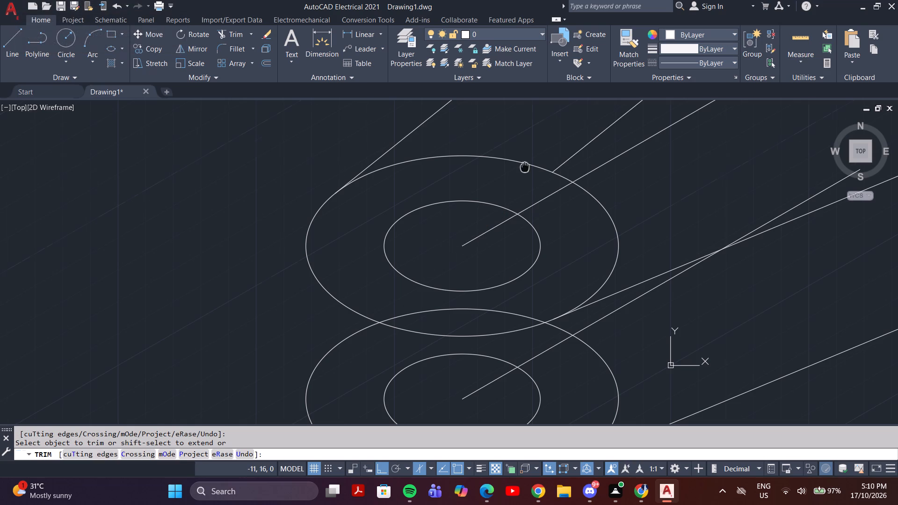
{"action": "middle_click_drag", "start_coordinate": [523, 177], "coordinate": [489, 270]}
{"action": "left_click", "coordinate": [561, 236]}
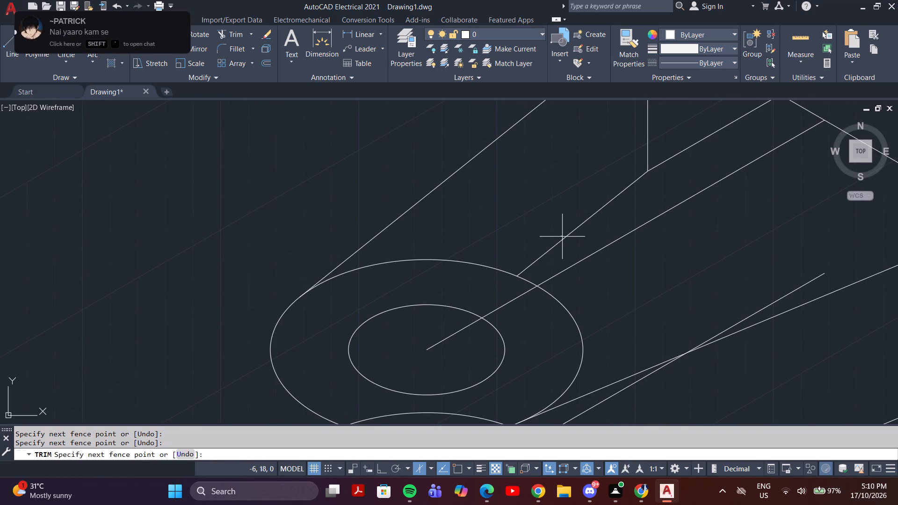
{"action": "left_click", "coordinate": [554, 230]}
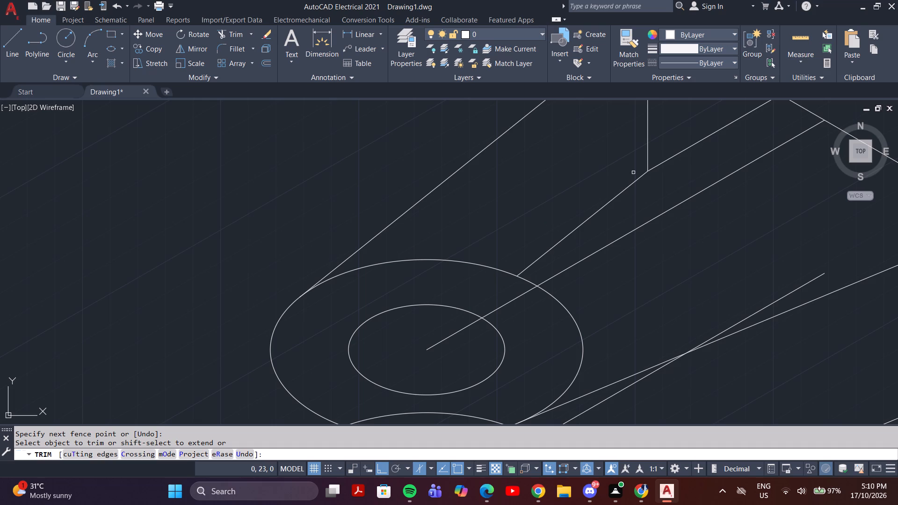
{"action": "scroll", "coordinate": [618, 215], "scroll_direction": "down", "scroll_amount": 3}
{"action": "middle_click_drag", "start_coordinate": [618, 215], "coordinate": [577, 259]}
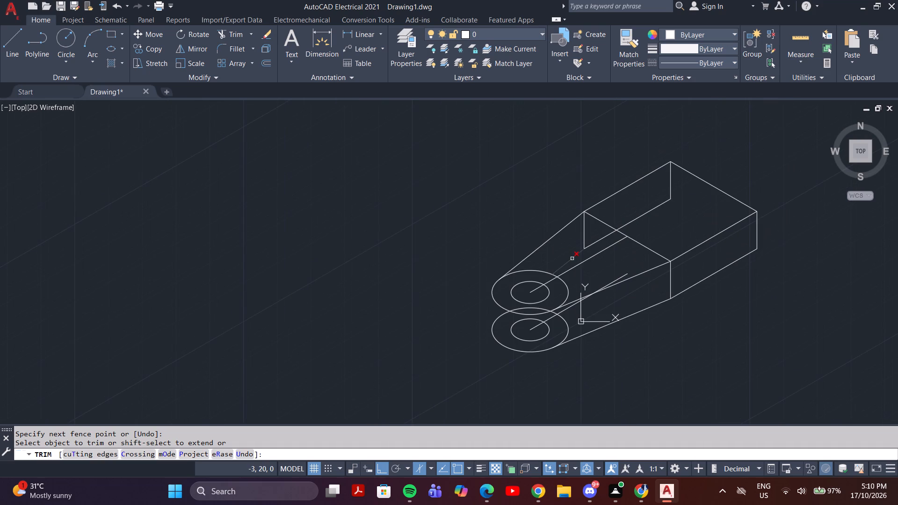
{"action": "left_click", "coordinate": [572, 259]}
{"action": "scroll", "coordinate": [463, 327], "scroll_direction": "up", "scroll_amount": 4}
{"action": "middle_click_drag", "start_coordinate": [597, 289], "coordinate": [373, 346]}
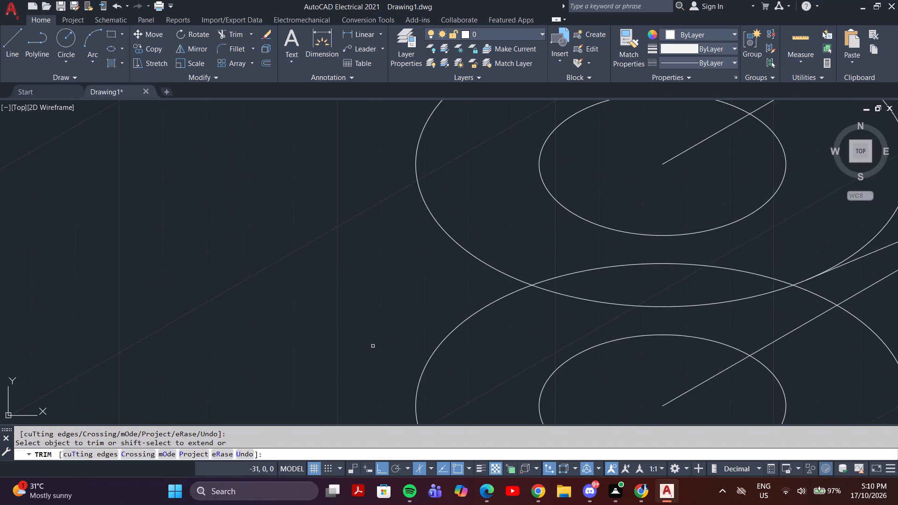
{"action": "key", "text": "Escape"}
Undo the entire trim of the copied upper-side tangent line.
{"action": "scroll", "coordinate": [398, 336], "scroll_direction": "down", "scroll_amount": 1}
{"action": "key", "text": "ctrl+z"}
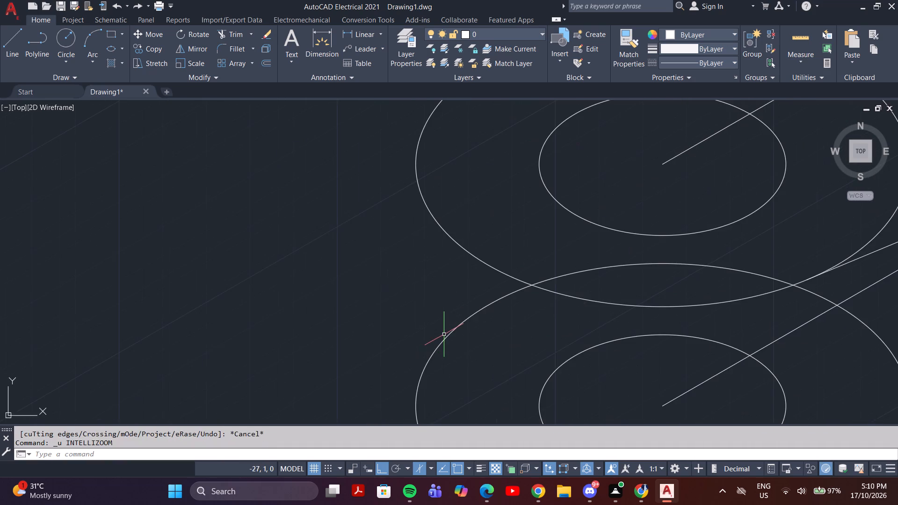
{"action": "key", "text": "ctrl+z"}
Trim the copied upper-side tangent line from the top outer isocircle's lower edge to the block, keeping the short piece joining the two outer isocircles.
{"action": "type", "text": "tr"}
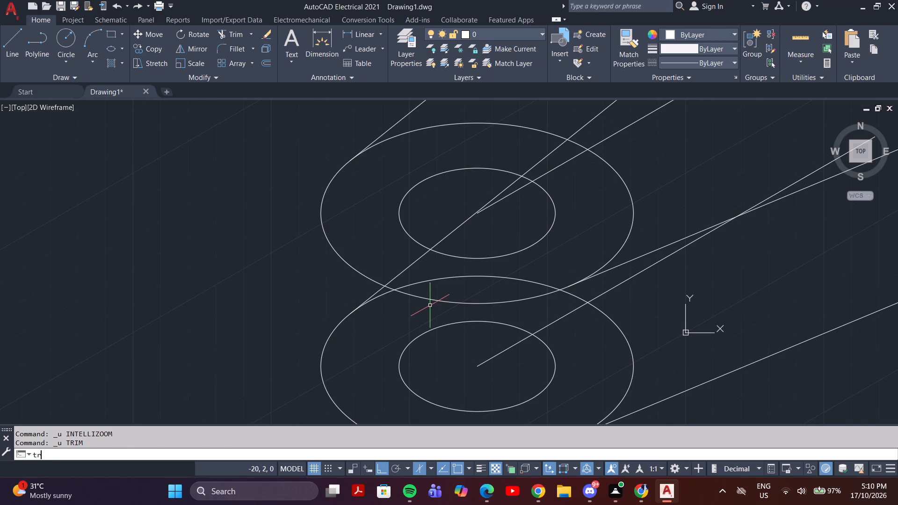
{"action": "key", "text": "Return"}
{"action": "left_click", "coordinate": [407, 266]}
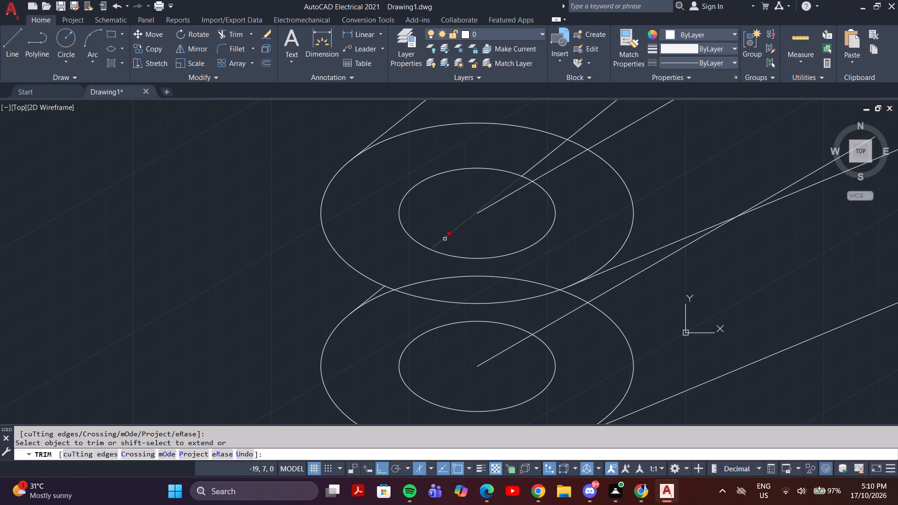
{"action": "left_click", "coordinate": [445, 239]}
{"action": "left_click", "coordinate": [534, 165]}
{"action": "left_click", "coordinate": [578, 134]}
Trim away the whole lower copy of the centre line, inside the lower isocircles and across the lower tangent arm.
{"action": "scroll", "coordinate": [573, 136], "scroll_direction": "down", "scroll_amount": 4}
{"action": "middle_click_drag", "start_coordinate": [568, 160], "coordinate": [544, 225]}
{"action": "scroll", "coordinate": [552, 193], "scroll_direction": "up", "scroll_amount": 3}
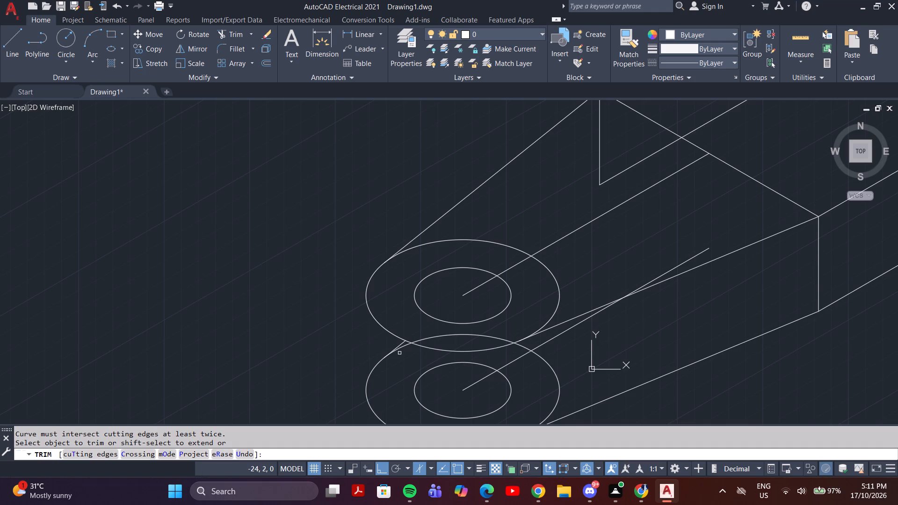
{"action": "middle_click_drag", "start_coordinate": [418, 353], "coordinate": [413, 333]}
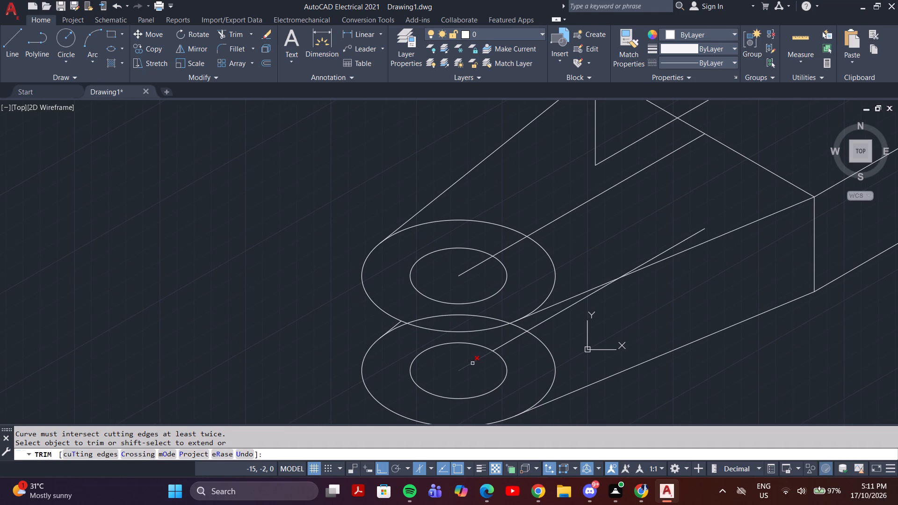
{"action": "left_click", "coordinate": [509, 342]}
{"action": "left_click", "coordinate": [548, 322]}
{"action": "double_click", "coordinate": [543, 322]}
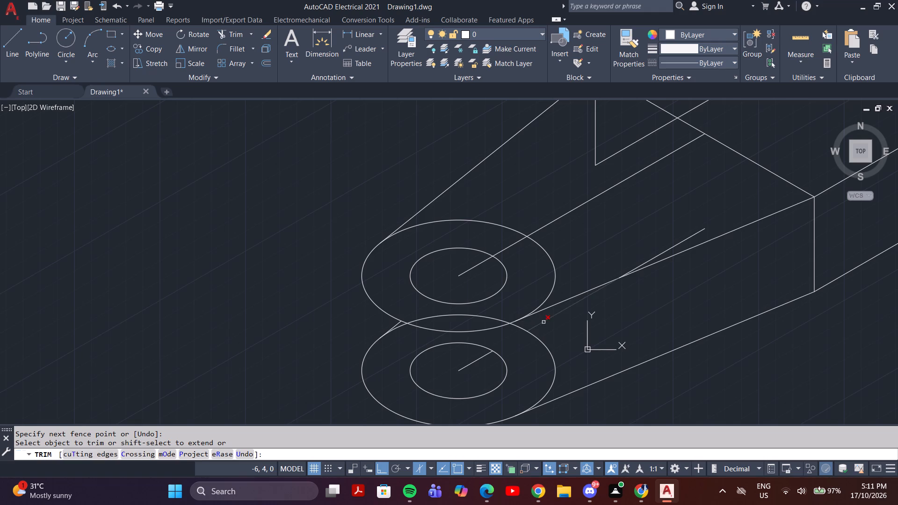
{"action": "left_click", "coordinate": [659, 252]}
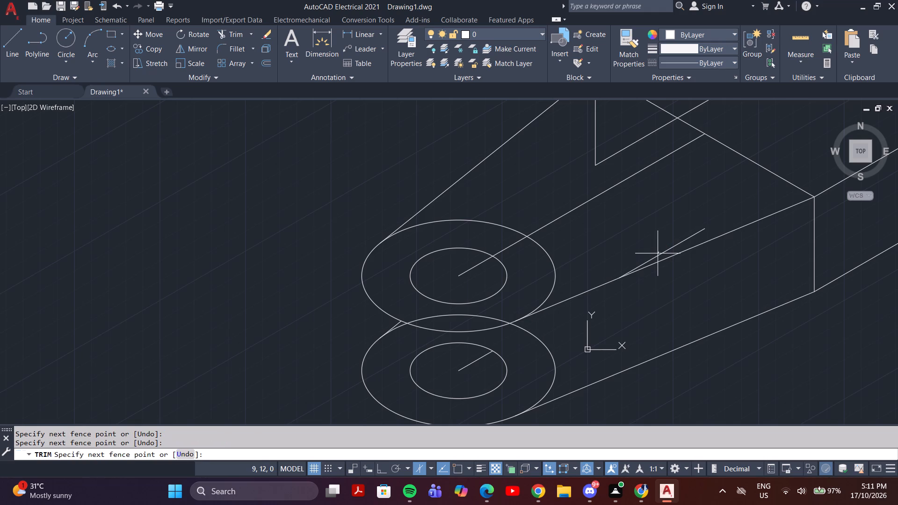
{"action": "left_click", "coordinate": [664, 254]}
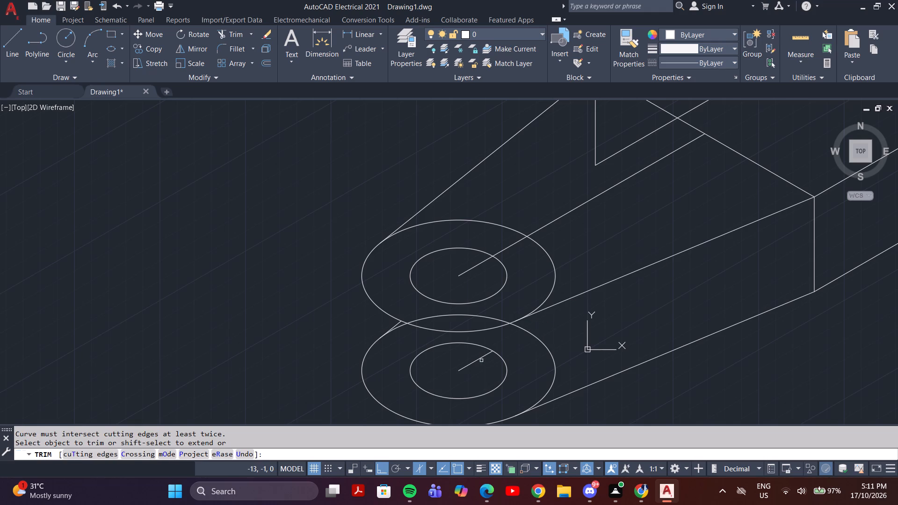
{"action": "left_click", "coordinate": [481, 361]}
{"action": "left_click", "coordinate": [466, 358]}
{"action": "scroll", "coordinate": [466, 369], "scroll_direction": "down", "scroll_amount": 1}
{"action": "key", "text": "Escape"}
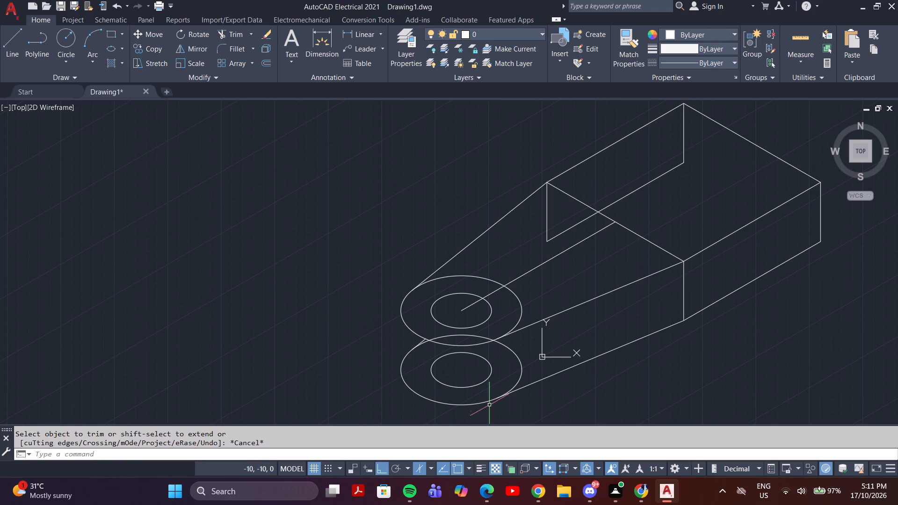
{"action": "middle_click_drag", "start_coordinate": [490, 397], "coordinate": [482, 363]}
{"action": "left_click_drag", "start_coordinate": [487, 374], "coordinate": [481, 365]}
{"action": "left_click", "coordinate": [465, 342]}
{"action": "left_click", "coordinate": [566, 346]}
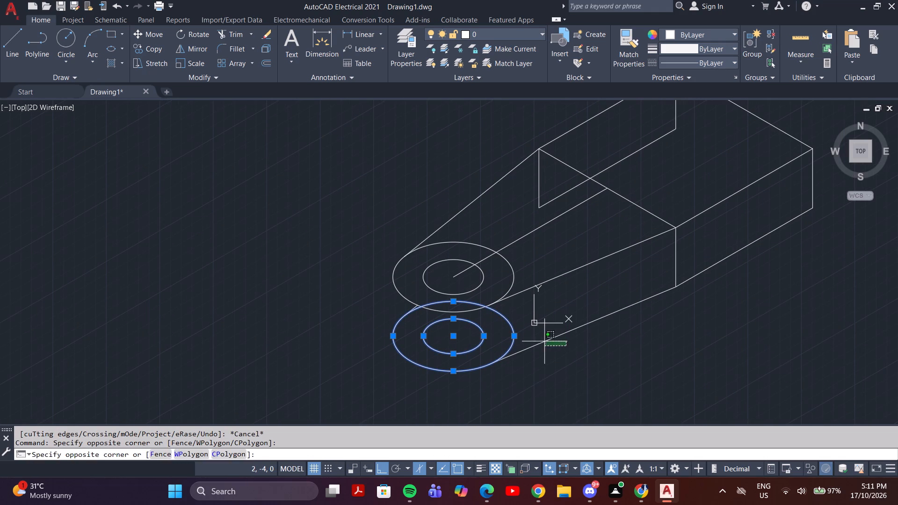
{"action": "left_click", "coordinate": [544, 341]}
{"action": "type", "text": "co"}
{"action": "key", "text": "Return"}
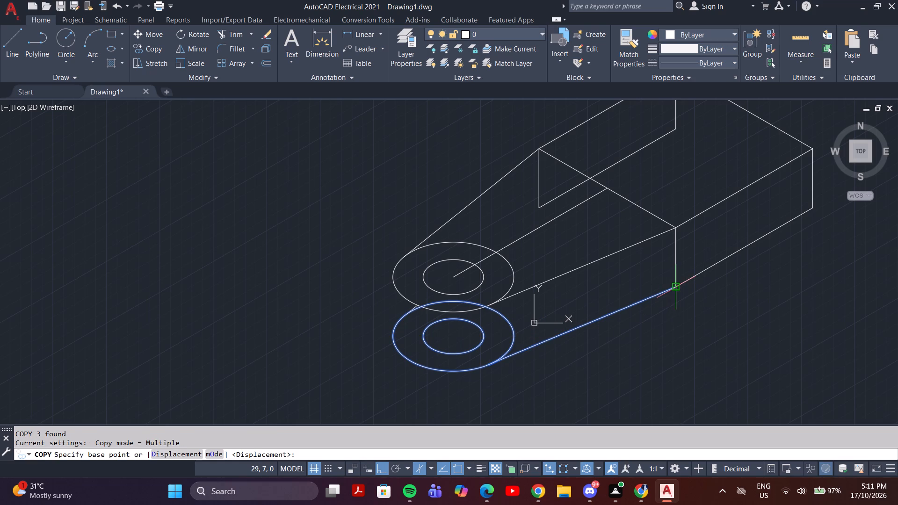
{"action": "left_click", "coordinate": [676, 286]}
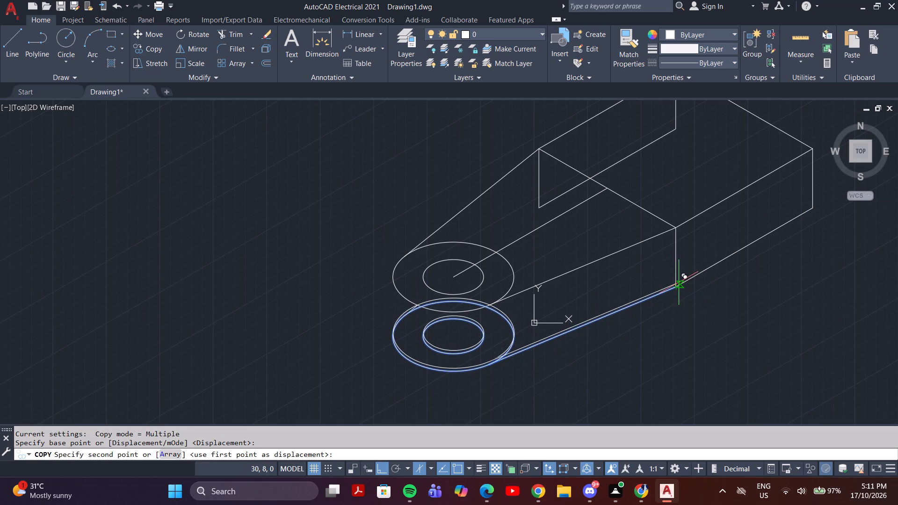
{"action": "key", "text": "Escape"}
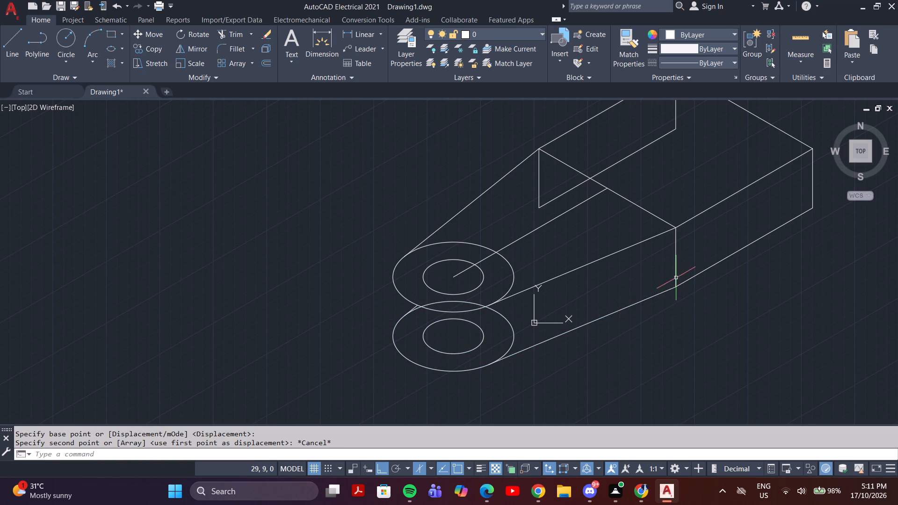
Draw a line from the midpoint of the block's front vertical edge 3.5 mm up, continuing with a short segment along the 210° isometric axis.
{"action": "middle_click_drag", "start_coordinate": [611, 276], "coordinate": [514, 300]}
{"action": "scroll", "coordinate": [525, 293], "scroll_direction": "up", "scroll_amount": 2}
{"action": "key", "text": "l"}
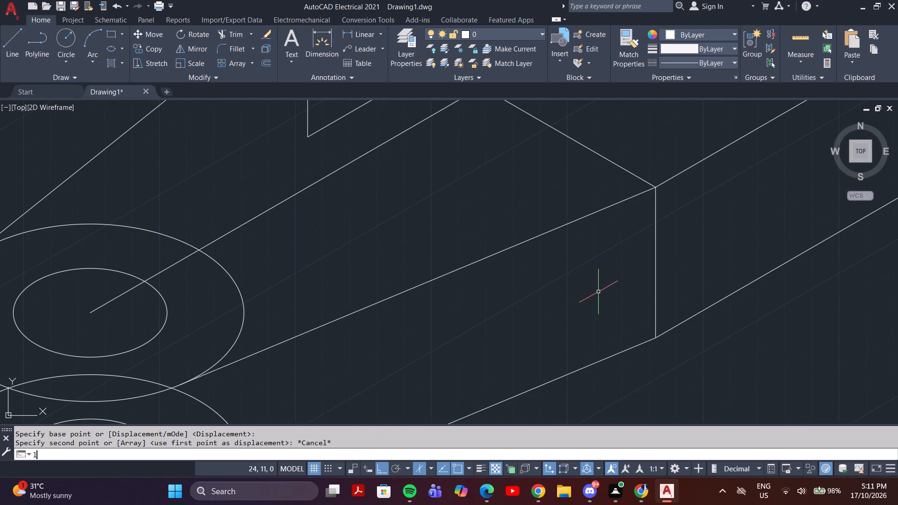
{"action": "key", "text": "Return"}
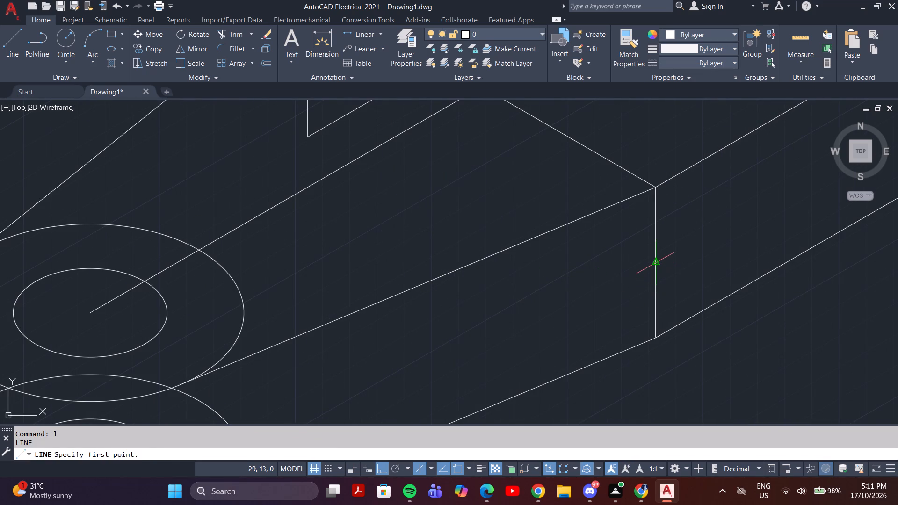
{"action": "left_click", "coordinate": [655, 262]}
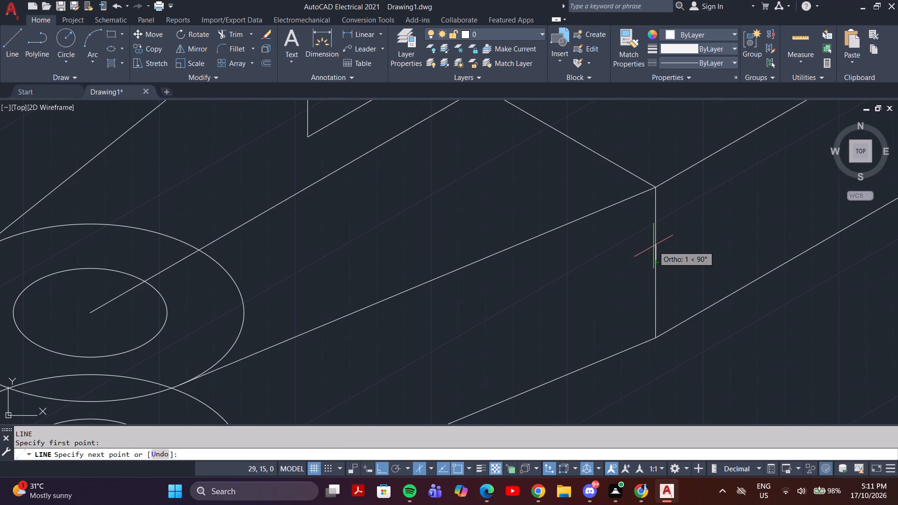
{"action": "type", "text": "3.5"}
{"action": "key", "text": "Return"}
{"action": "left_click", "coordinate": [606, 265]}
{"action": "key", "text": "space"}
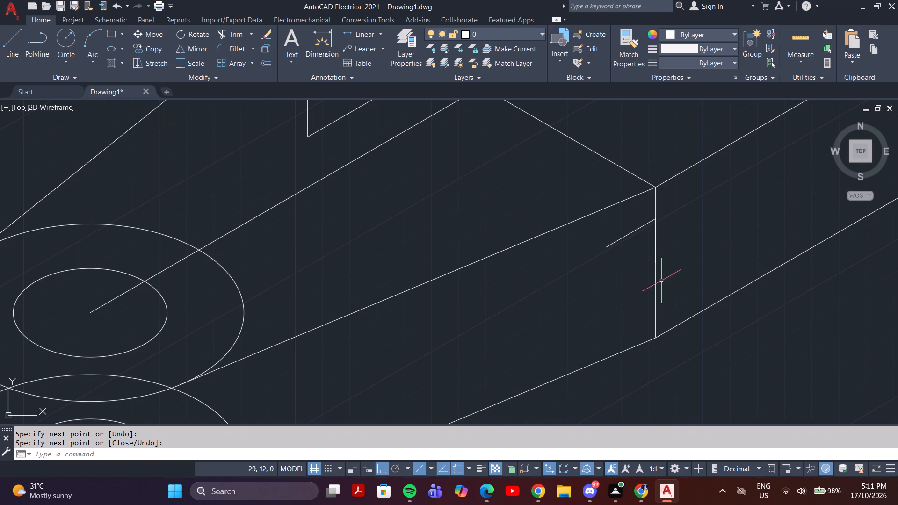
Draw a line from the same edge midpoint 3.5 mm down, continuing with a segment about 3 mm long along the 210° isometric axis.
{"action": "key", "text": "l"}
{"action": "key", "text": "Return"}
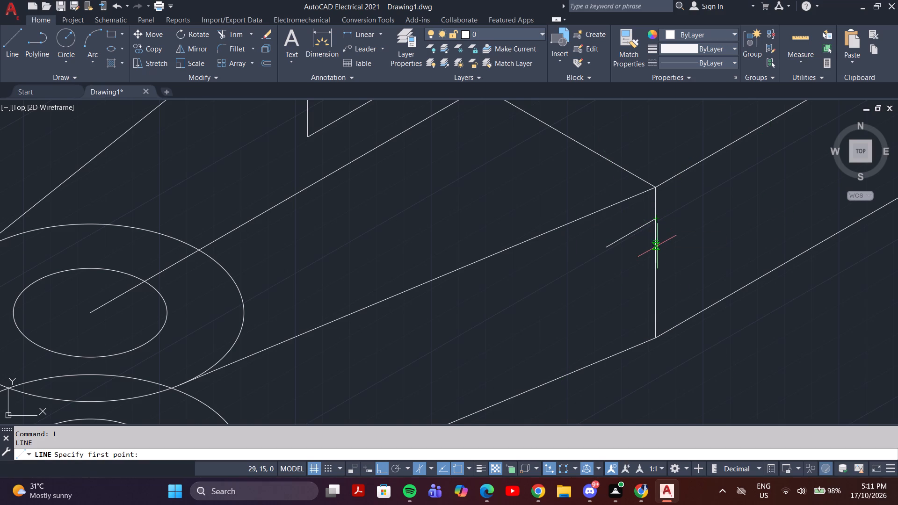
{"action": "left_click", "coordinate": [656, 261]}
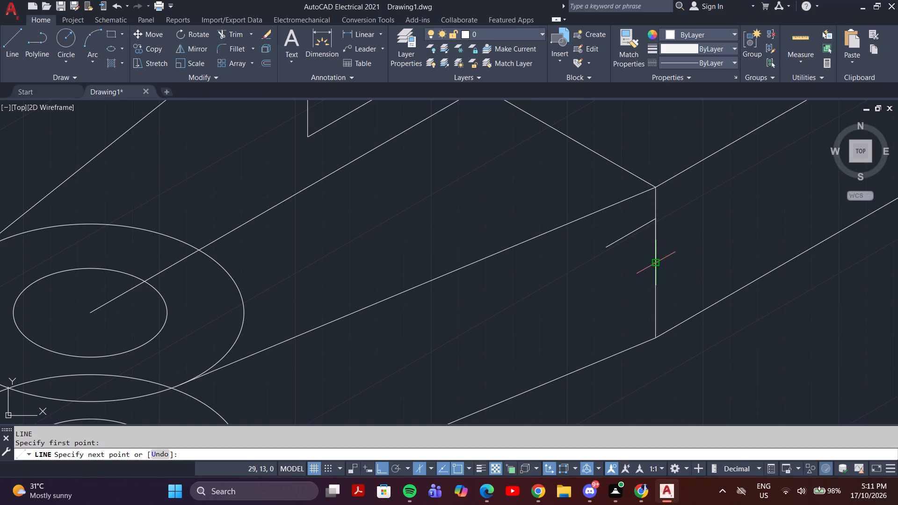
{"action": "key", "text": "3"}
{"action": "key", "text": "0"}
{"action": "key", "text": "BackSpace"}
{"action": "type", "text": ".5"}
{"action": "key", "text": "Return"}
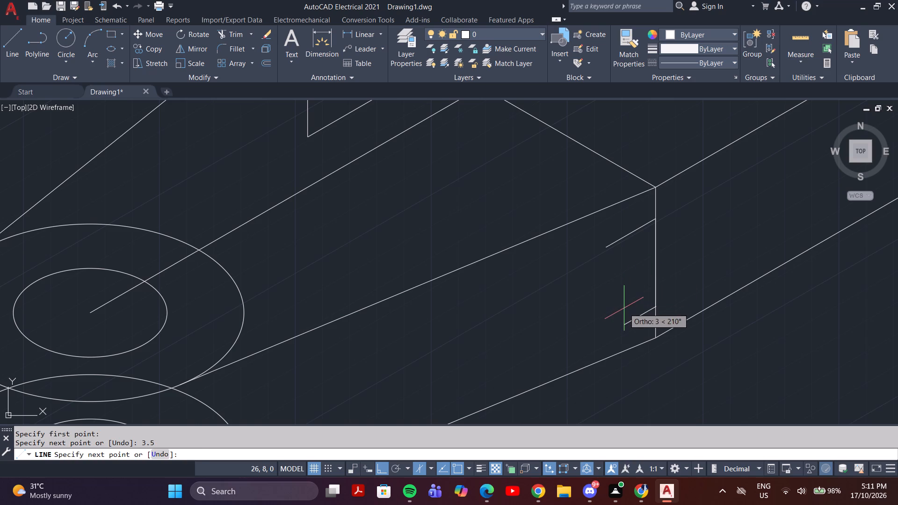
{"action": "left_click", "coordinate": [624, 308]}
{"action": "key", "text": "Escape"}
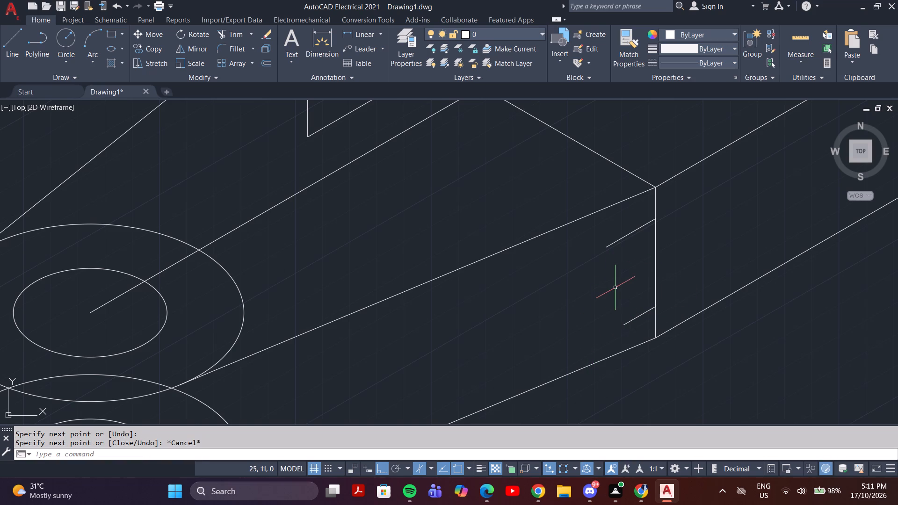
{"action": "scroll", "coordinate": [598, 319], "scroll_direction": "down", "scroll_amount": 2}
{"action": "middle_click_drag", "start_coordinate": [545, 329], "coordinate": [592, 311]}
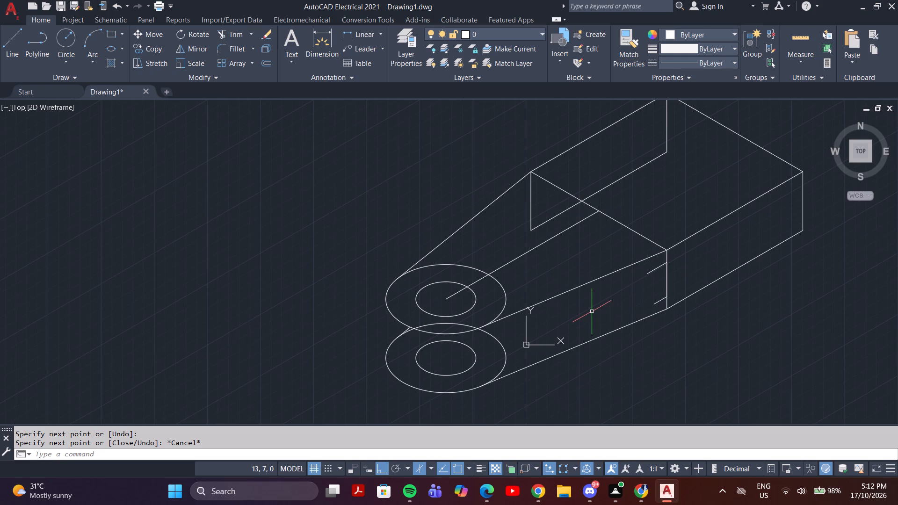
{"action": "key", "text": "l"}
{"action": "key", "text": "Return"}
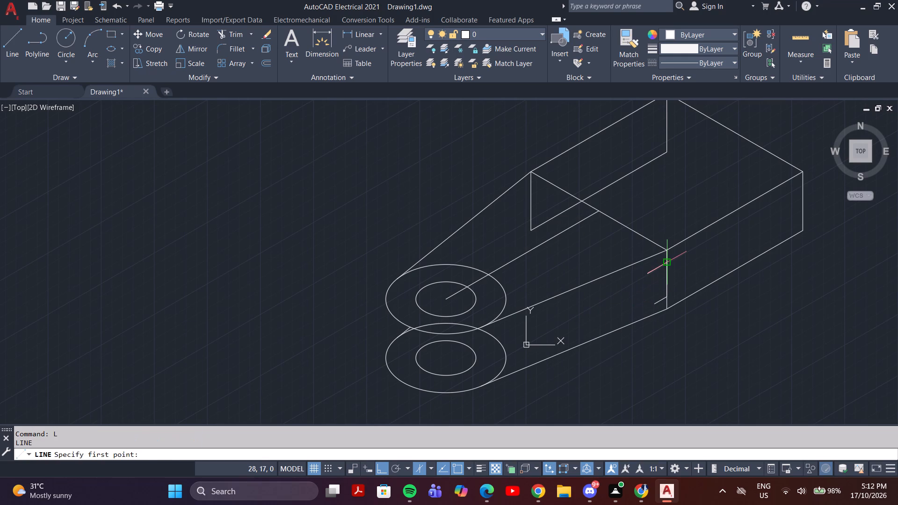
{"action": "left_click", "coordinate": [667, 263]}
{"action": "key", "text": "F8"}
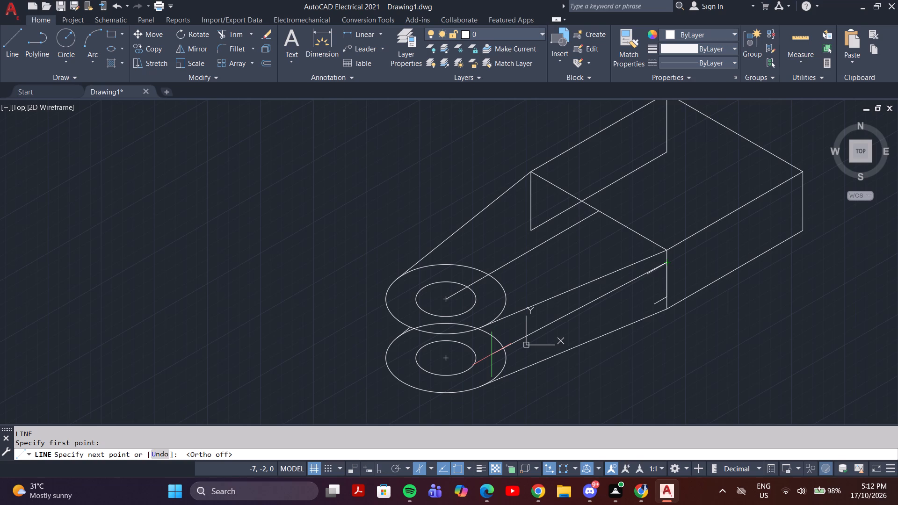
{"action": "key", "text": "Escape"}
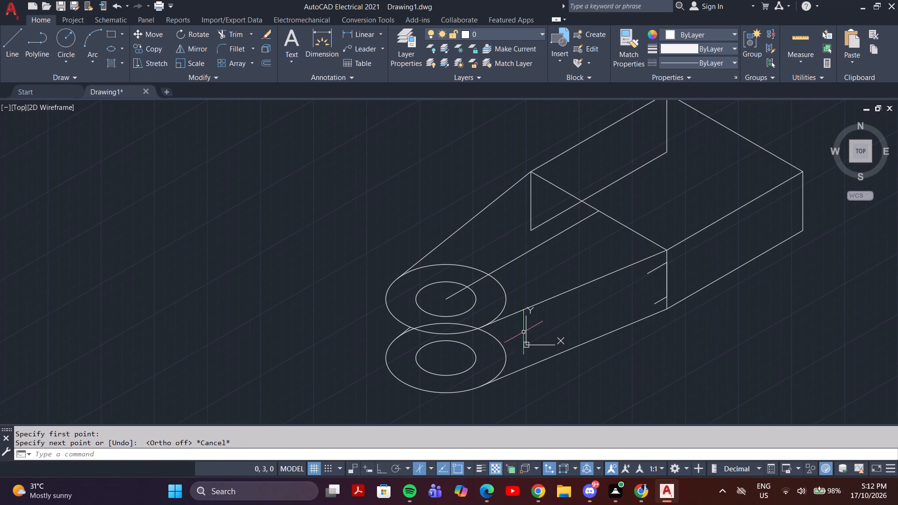
Copy the lower isocircles and lower tangent line from the block's bottom front corner up to the lower short segment's start on the edge.
{"action": "left_click", "coordinate": [508, 379]}
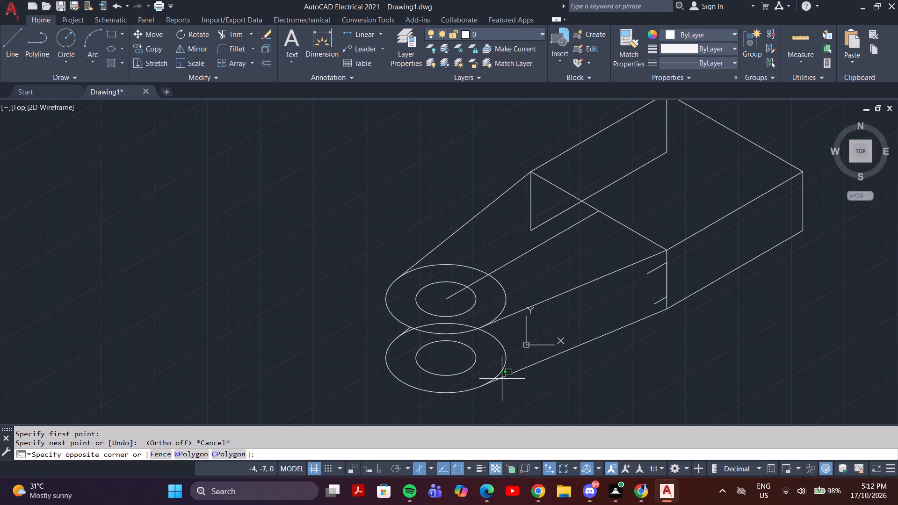
{"action": "left_click", "coordinate": [443, 371]}
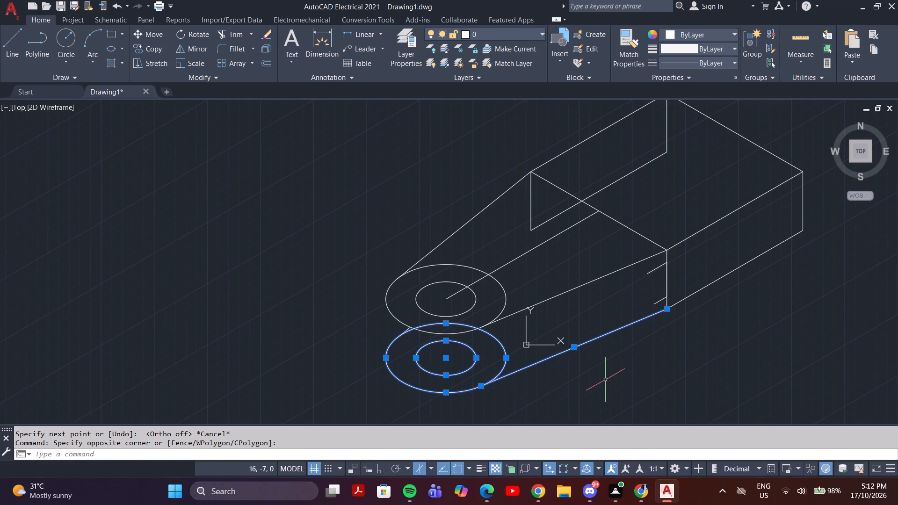
{"action": "type", "text": "co"}
{"action": "key", "text": "Return"}
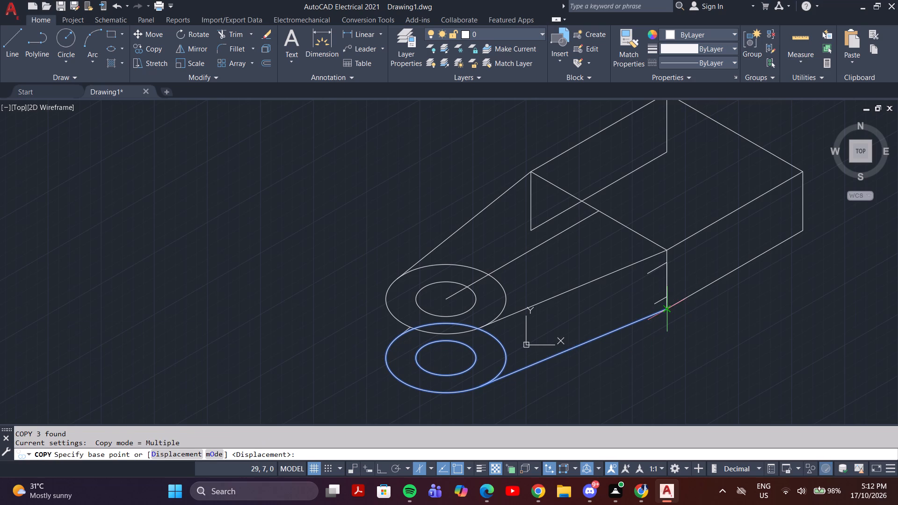
{"action": "left_click", "coordinate": [669, 306]}
{"action": "scroll", "coordinate": [669, 298], "scroll_direction": "up", "scroll_amount": 4}
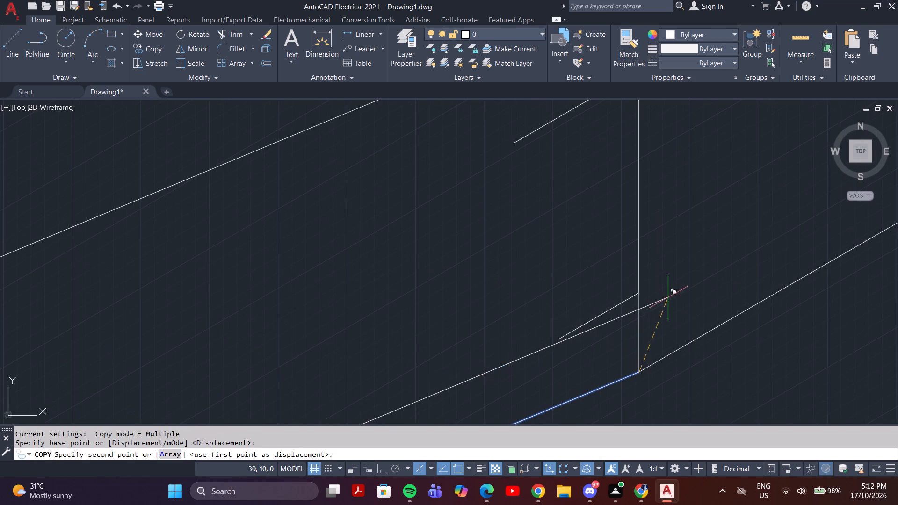
{"action": "left_click", "coordinate": [638, 296]}
{"action": "scroll", "coordinate": [638, 336], "scroll_direction": "down", "scroll_amount": 2}
{"action": "middle_click_drag", "start_coordinate": [637, 344], "coordinate": [659, 338]}
{"action": "key", "text": "Escape"}
Delete the lowest inner isocircle at the round end.
{"action": "scroll", "coordinate": [654, 346], "scroll_direction": "down", "scroll_amount": 2}
{"action": "middle_click_drag", "start_coordinate": [634, 343], "coordinate": [768, 288]}
{"action": "scroll", "coordinate": [575, 339], "scroll_direction": "up", "scroll_amount": 2}
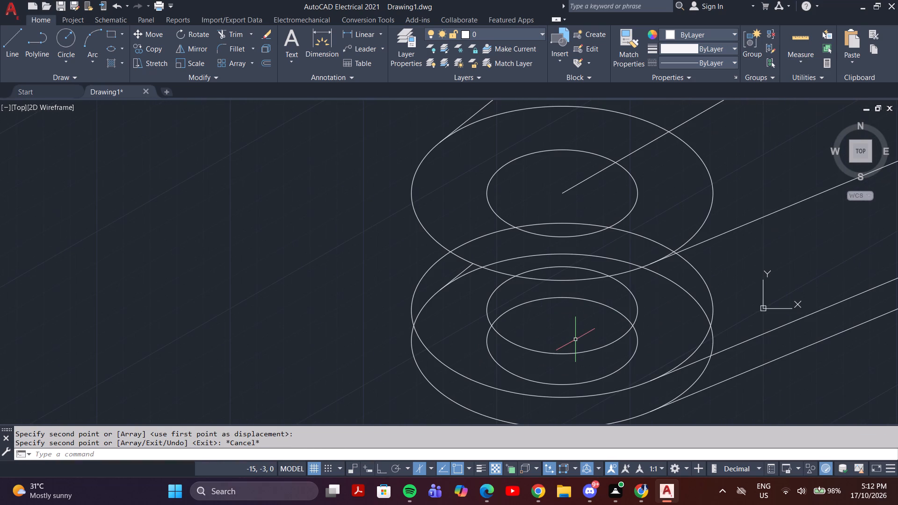
{"action": "scroll", "coordinate": [574, 380], "scroll_direction": "down", "scroll_amount": 1}
{"action": "left_click", "coordinate": [575, 382]}
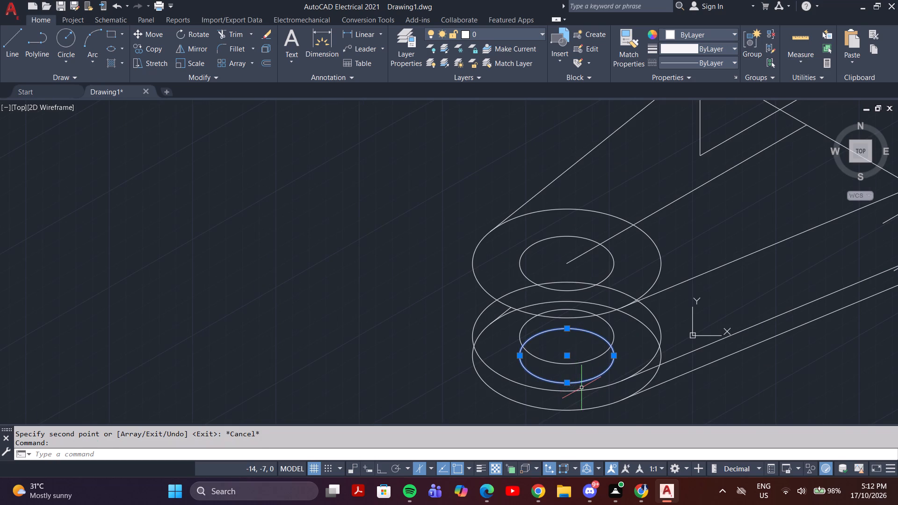
{"action": "key", "text": "Delete"}
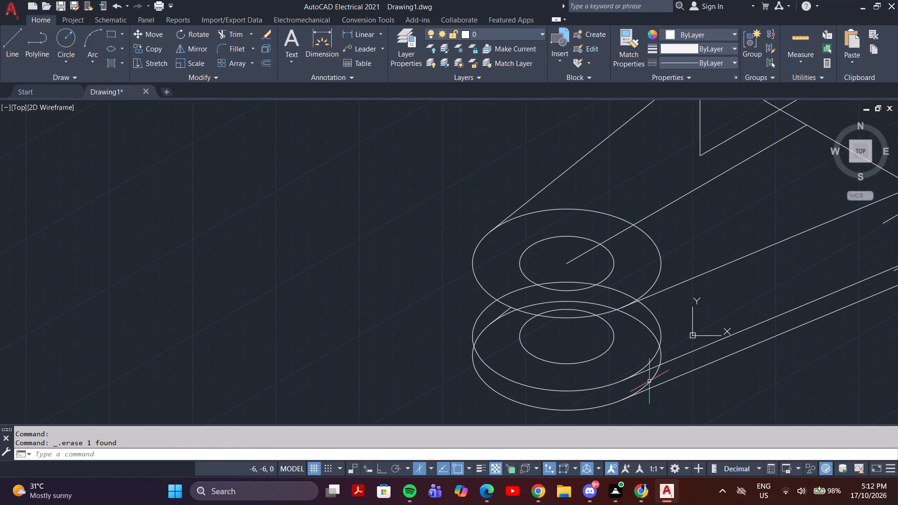
Trim the lowest outer isocircle to its front lower arc and remove the short tangent piece joining the outer isocircles.
{"action": "left_click", "coordinate": [649, 381]}
{"action": "key", "text": "Escape"}
{"action": "type", "text": "tr"}
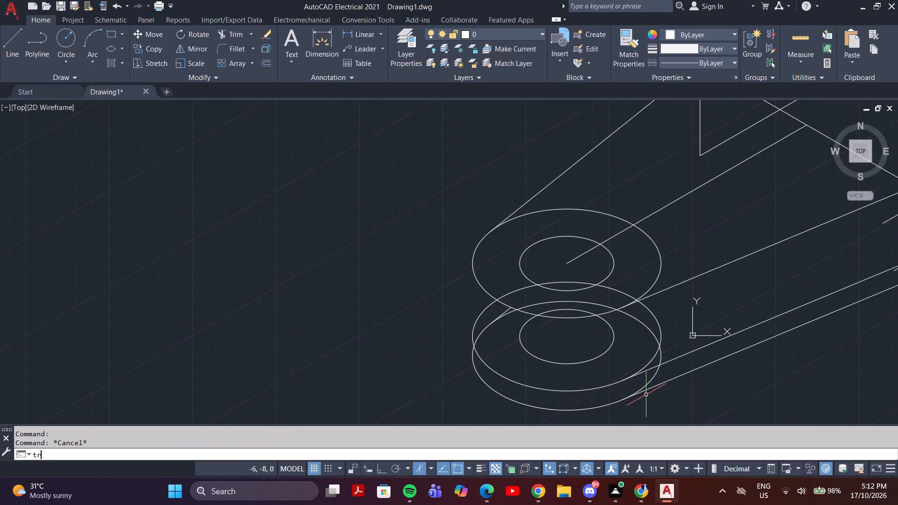
{"action": "key", "text": "Return"}
{"action": "left_click", "coordinate": [652, 379]}
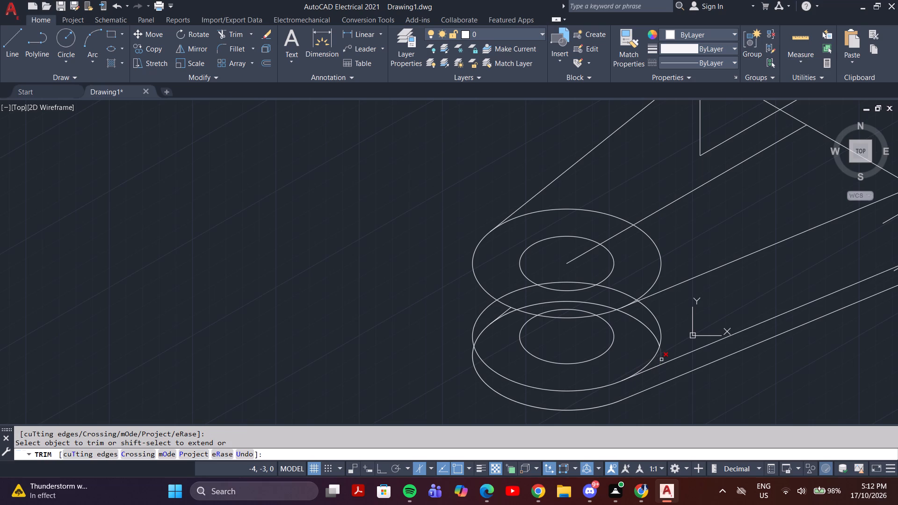
{"action": "left_click", "coordinate": [661, 359]}
{"action": "left_click", "coordinate": [499, 319]}
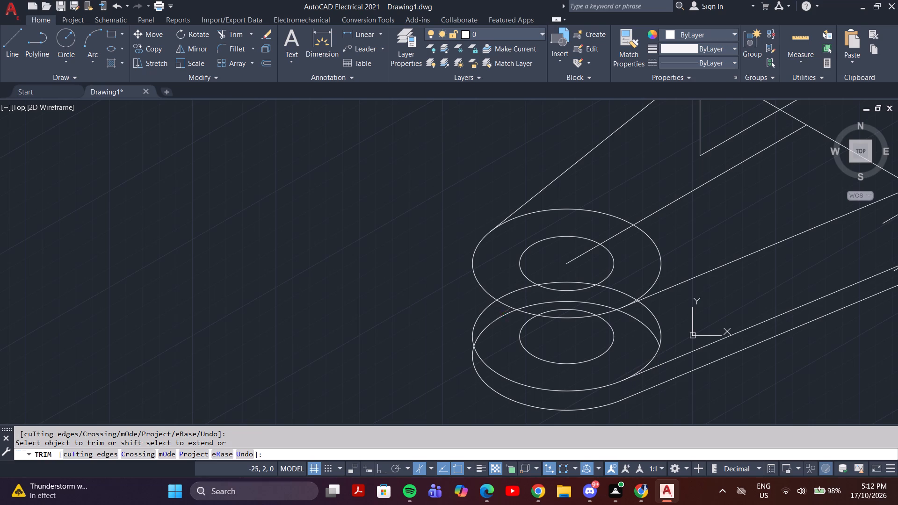
{"action": "left_click", "coordinate": [491, 322]}
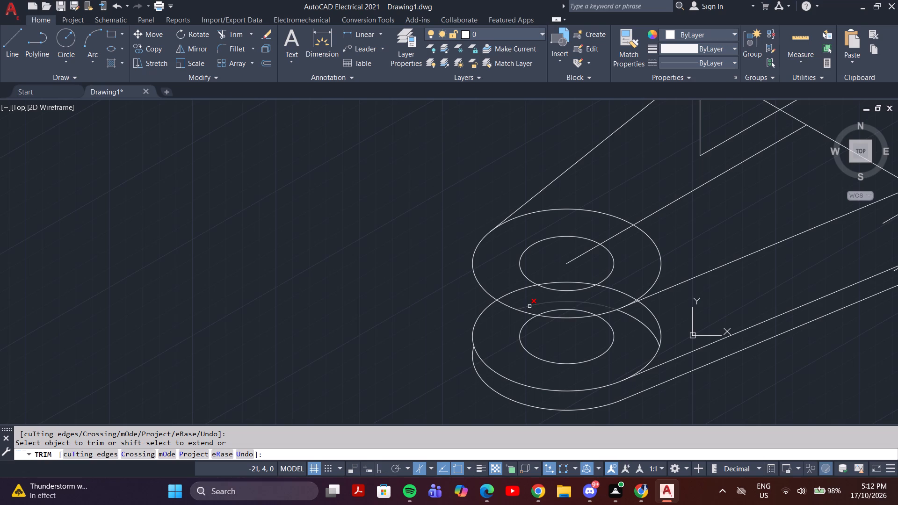
{"action": "left_click", "coordinate": [529, 306]}
{"action": "left_click", "coordinate": [633, 318]}
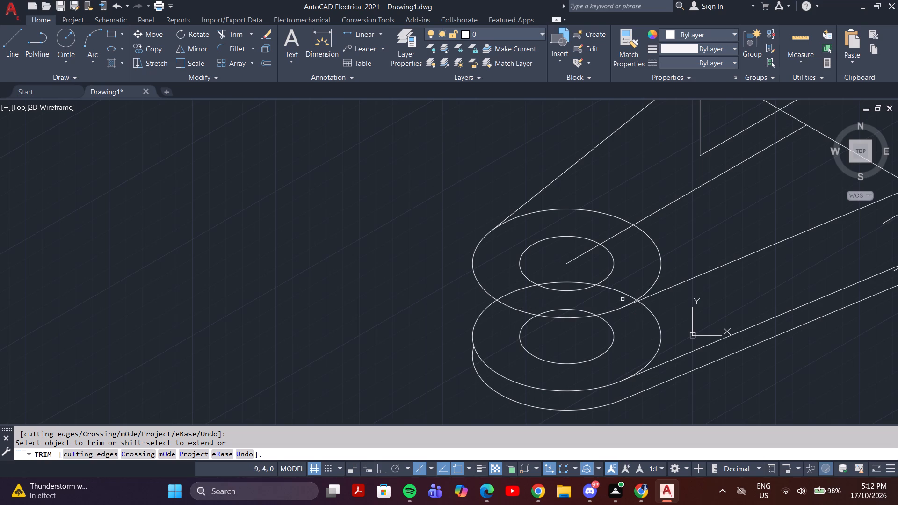
Trim the raised copy of the lower outer isocircle where it passes inside the top outer isocircle.
{"action": "left_click", "coordinate": [620, 293]}
{"action": "left_click", "coordinate": [580, 283]}
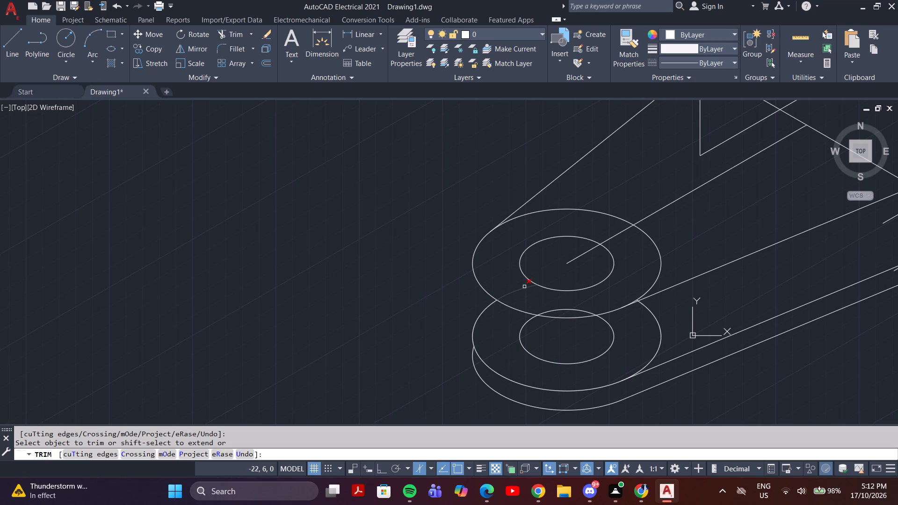
{"action": "left_click", "coordinate": [524, 287]}
{"action": "left_click", "coordinate": [481, 313]}
{"action": "key", "text": "ctrl+z"}
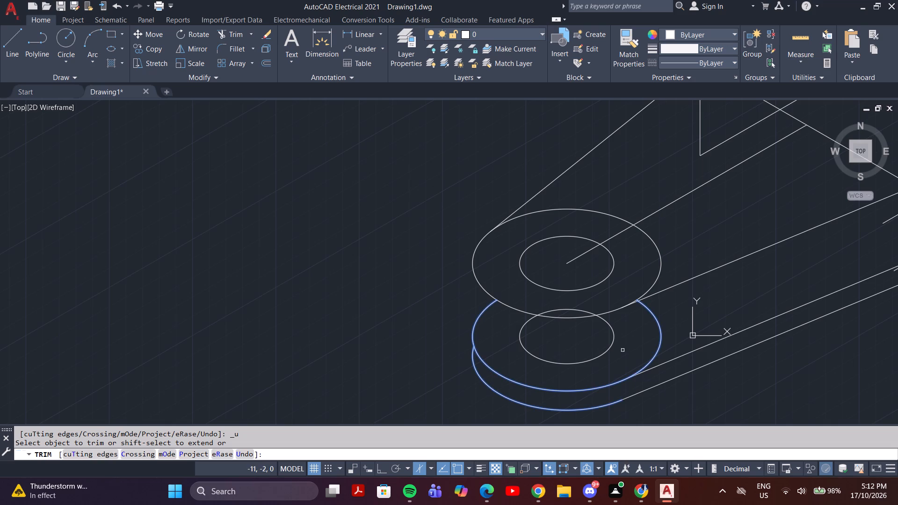
{"action": "key", "text": "Escape"}
{"action": "middle_click_drag", "start_coordinate": [623, 375], "coordinate": [596, 341]}
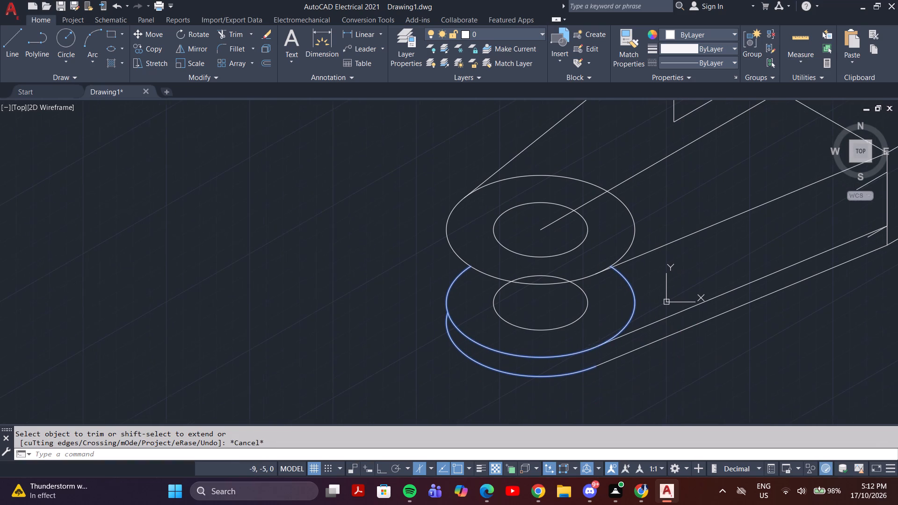
{"action": "key", "text": "Escape"}
Copy the top isocircles, both tangent lines and the centre line from the block's top front corner down to the upper short segment's start.
{"action": "scroll", "coordinate": [671, 353], "scroll_direction": "down", "scroll_amount": 2}
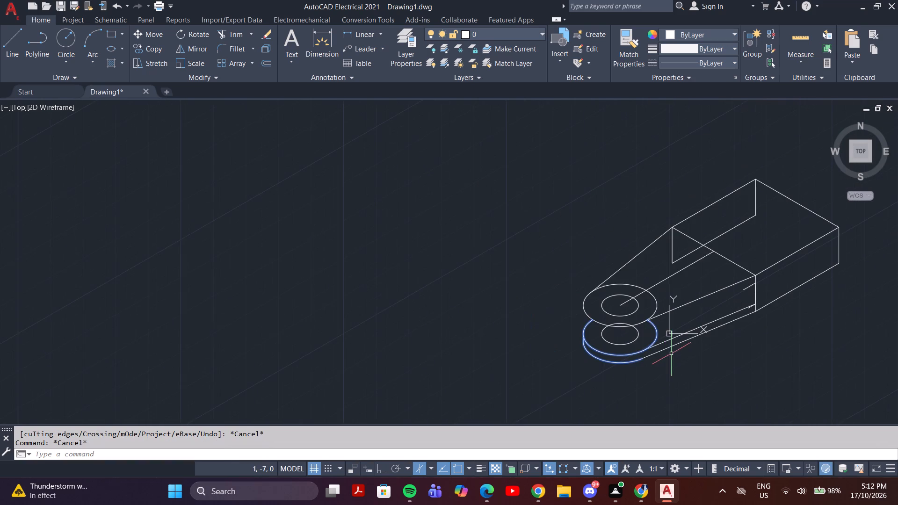
{"action": "middle_click_drag", "start_coordinate": [602, 372], "coordinate": [538, 381]}
{"action": "scroll", "coordinate": [609, 359], "scroll_direction": "up", "scroll_amount": 2}
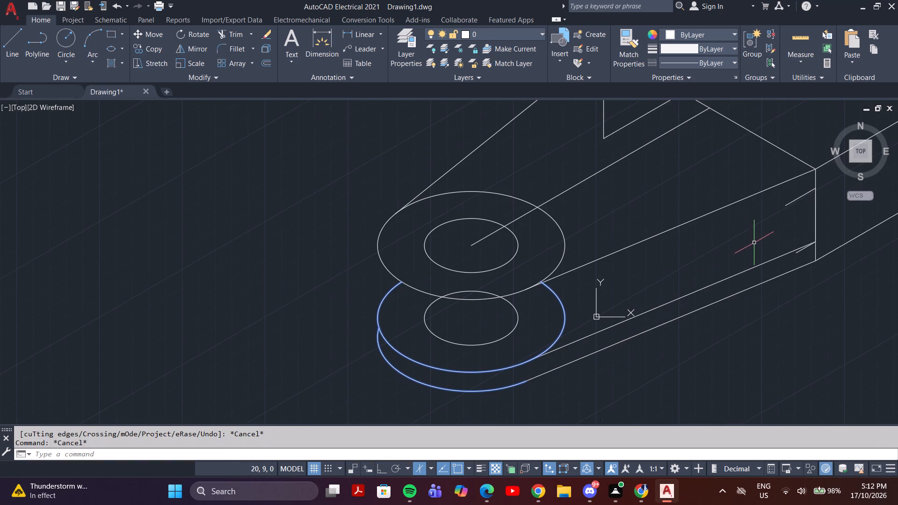
{"action": "left_click", "coordinate": [746, 209]}
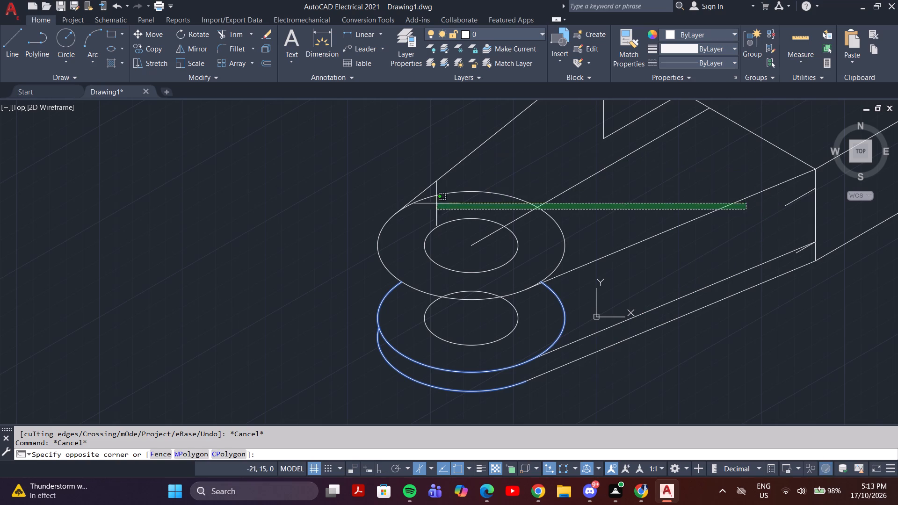
{"action": "left_click", "coordinate": [380, 194]}
{"action": "left_click_drag", "start_coordinate": [455, 245], "coordinate": [442, 245]}
{"action": "left_click", "coordinate": [411, 257]}
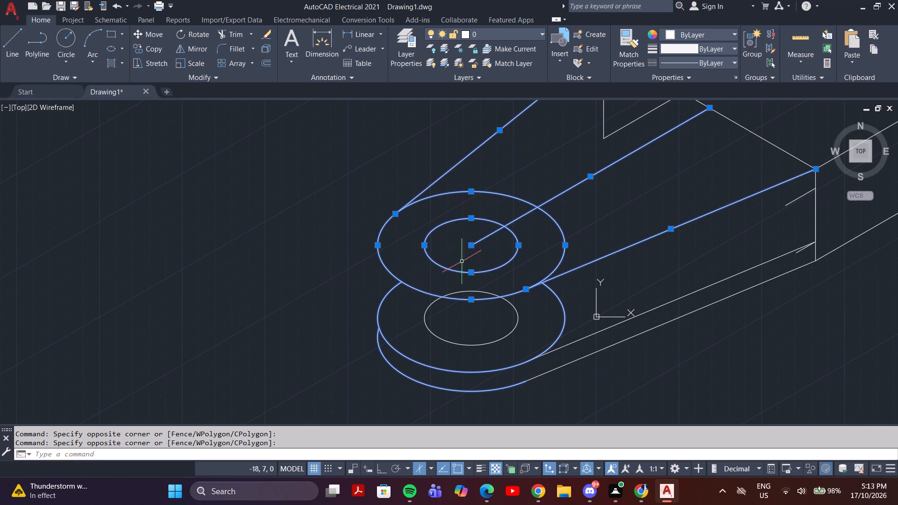
{"action": "key", "text": "c"}
{"action": "key", "text": "o"}
{"action": "key", "text": "Return"}
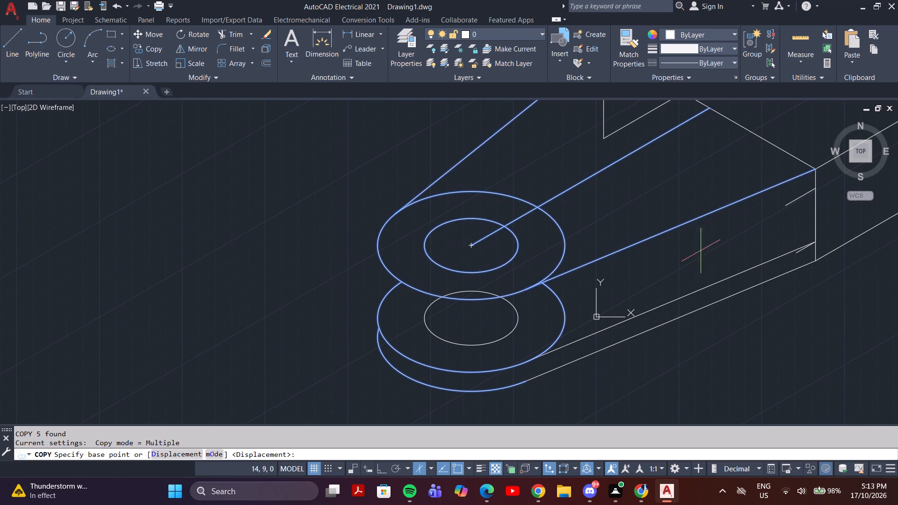
{"action": "left_click", "coordinate": [816, 168]}
{"action": "left_click", "coordinate": [814, 188]}
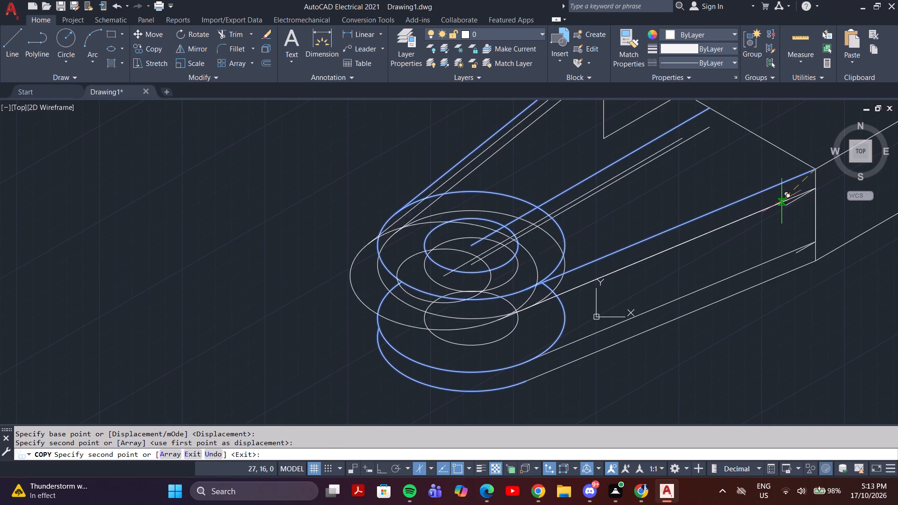
{"action": "key", "text": "Escape"}
Trim the lowered outer isocircle's arc between its front tangent line and the top outer isocircle.
{"action": "middle_click_drag", "start_coordinate": [333, 321], "coordinate": [311, 353]}
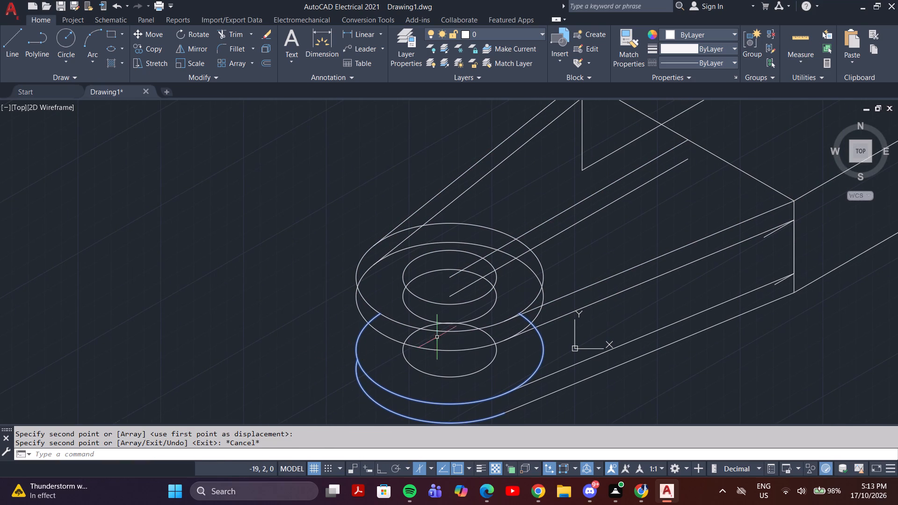
{"action": "type", "text": "tr"}
{"action": "key", "text": "Return"}
{"action": "scroll", "coordinate": [650, 335], "scroll_direction": "up", "scroll_amount": 3}
{"action": "middle_click_drag", "start_coordinate": [428, 320], "coordinate": [718, 278]}
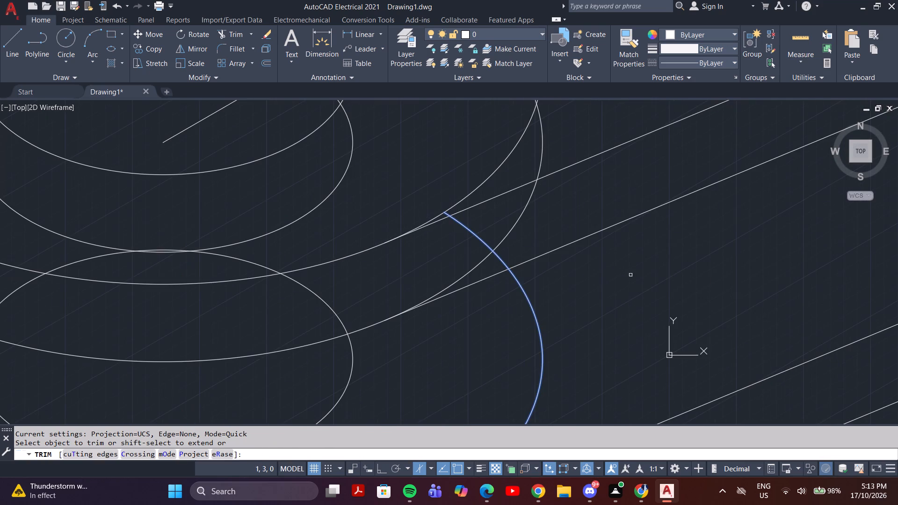
{"action": "left_click", "coordinate": [465, 274]}
{"action": "left_click", "coordinate": [502, 235]}
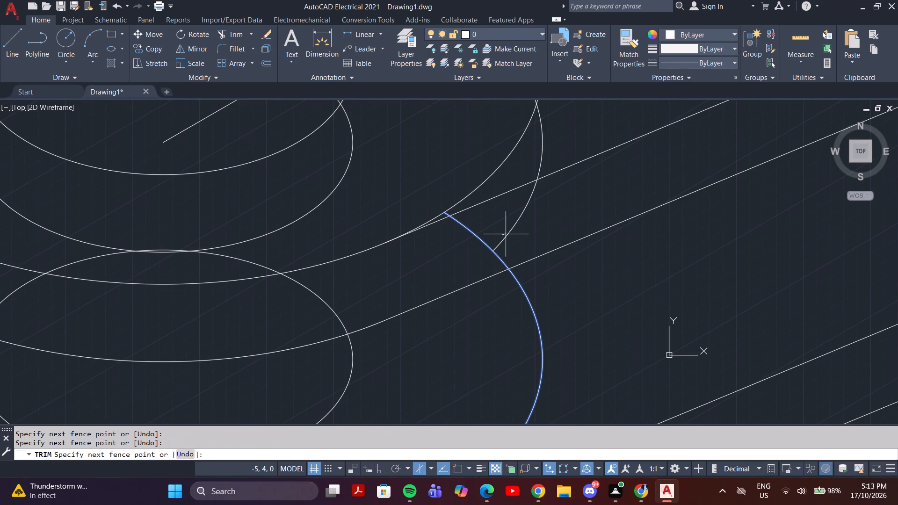
{"action": "left_click", "coordinate": [532, 235]}
{"action": "left_click", "coordinate": [555, 133]}
{"action": "left_click", "coordinate": [531, 151]}
Trim away the whole lowered copy of the inner isocircle below the top hole.
{"action": "scroll", "coordinate": [533, 153], "scroll_direction": "down", "scroll_amount": 2}
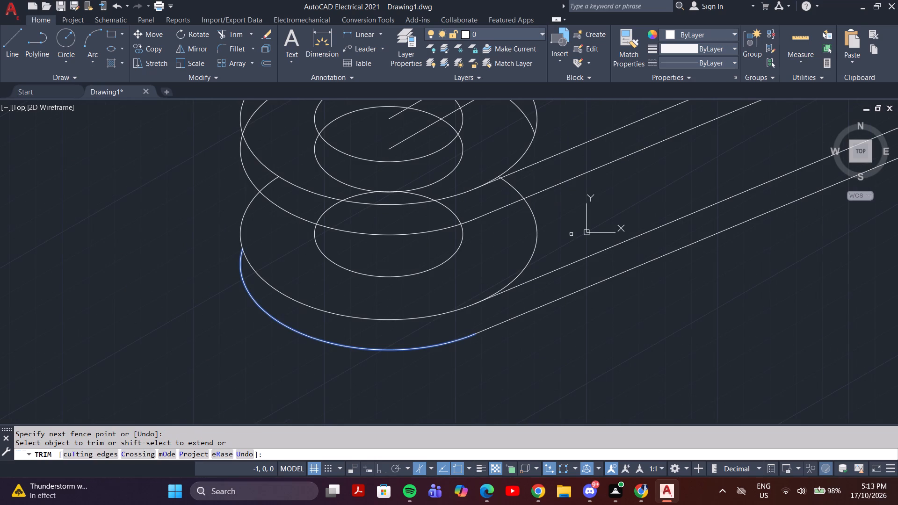
{"action": "middle_click_drag", "start_coordinate": [641, 185], "coordinate": [705, 224]}
{"action": "middle_click_drag", "start_coordinate": [405, 213], "coordinate": [443, 241]}
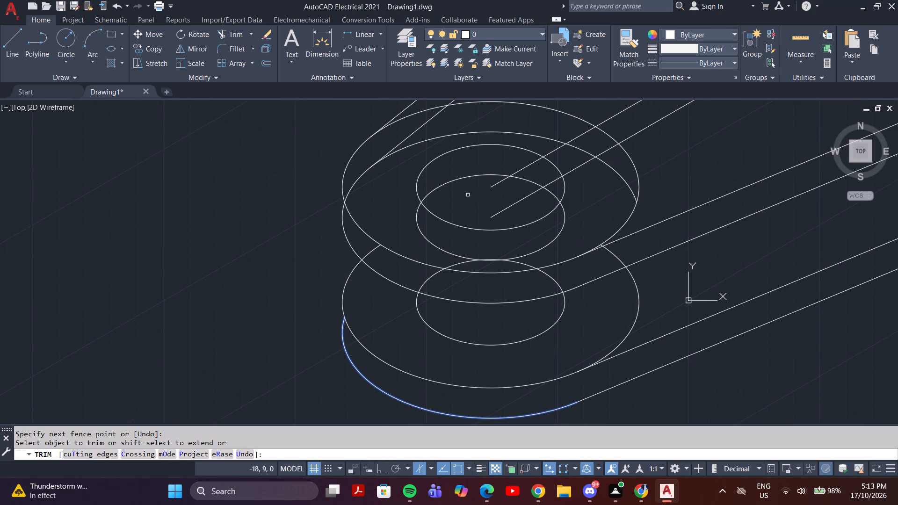
{"action": "left_click", "coordinate": [423, 237]}
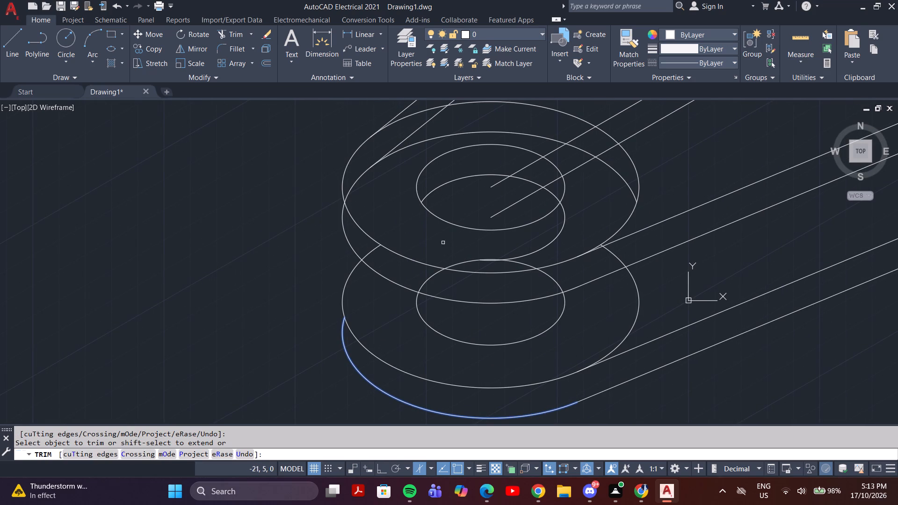
{"action": "scroll", "coordinate": [484, 264], "scroll_direction": "up", "scroll_amount": 4}
{"action": "left_click", "coordinate": [497, 245]}
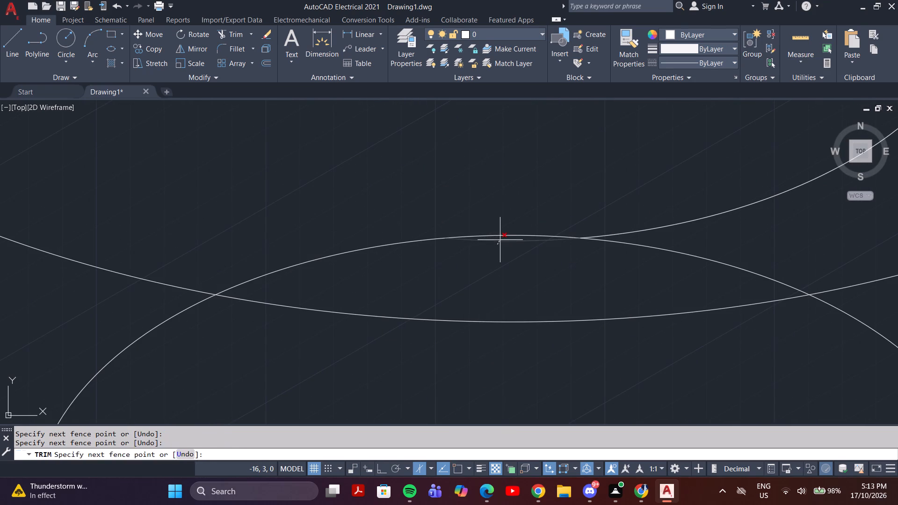
{"action": "left_click", "coordinate": [500, 240]}
{"action": "left_click", "coordinate": [730, 209]}
{"action": "left_click", "coordinate": [743, 214]}
{"action": "scroll", "coordinate": [741, 206], "scroll_direction": "down", "scroll_amount": 4}
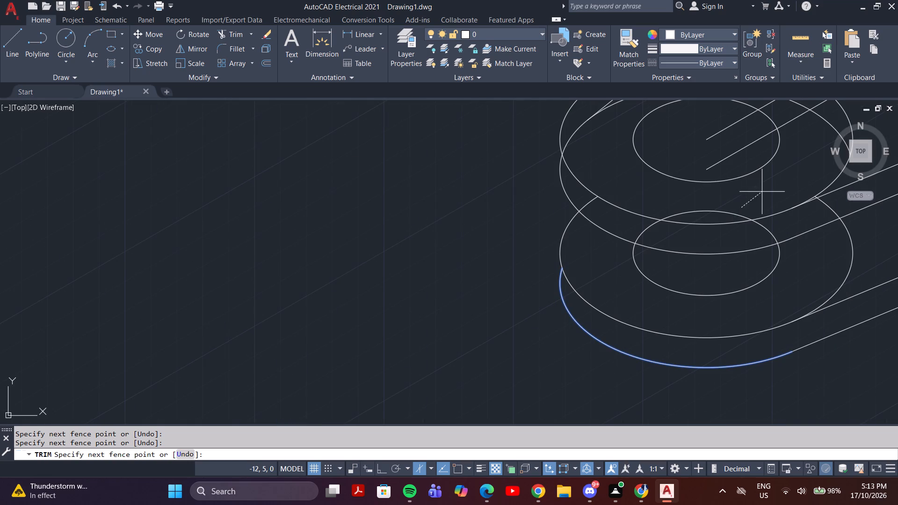
{"action": "middle_click", "coordinate": [762, 192]}
{"action": "middle_click_drag", "start_coordinate": [742, 186], "coordinate": [542, 274]}
{"action": "middle_click_drag", "start_coordinate": [442, 209], "coordinate": [446, 211]}
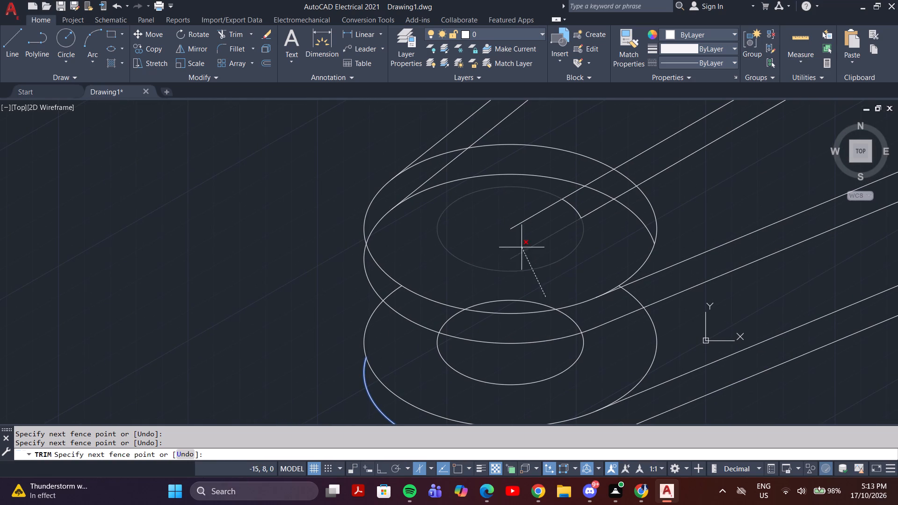
{"action": "left_click", "coordinate": [587, 270]}
Trim the lowered centre-line copy inside the top hole and onward to the lowered outer isocircle's arc.
{"action": "middle_click_drag", "start_coordinate": [589, 245], "coordinate": [637, 244]}
{"action": "scroll", "coordinate": [637, 244], "scroll_direction": "down", "scroll_amount": 2}
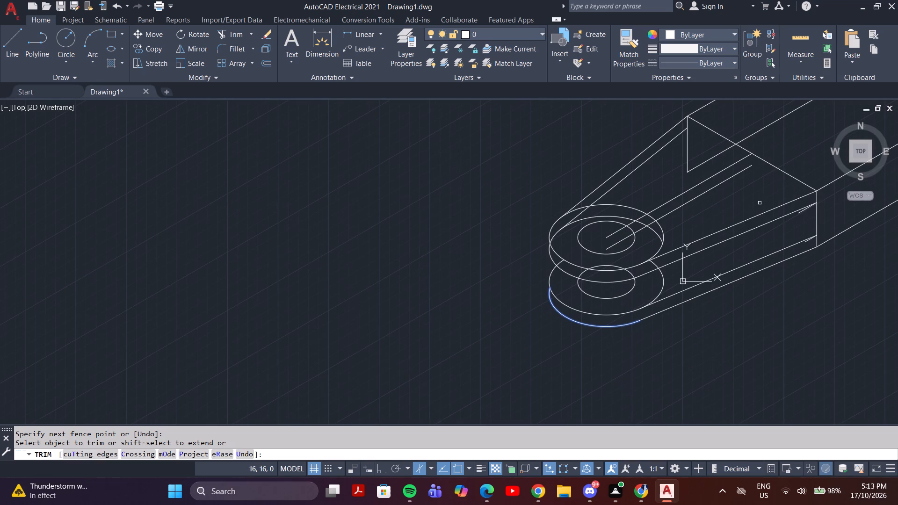
{"action": "left_click", "coordinate": [619, 241]}
{"action": "left_click", "coordinate": [639, 231]}
{"action": "middle_click_drag", "start_coordinate": [638, 240], "coordinate": [601, 260]}
{"action": "scroll", "coordinate": [598, 252], "scroll_direction": "up", "scroll_amount": 2}
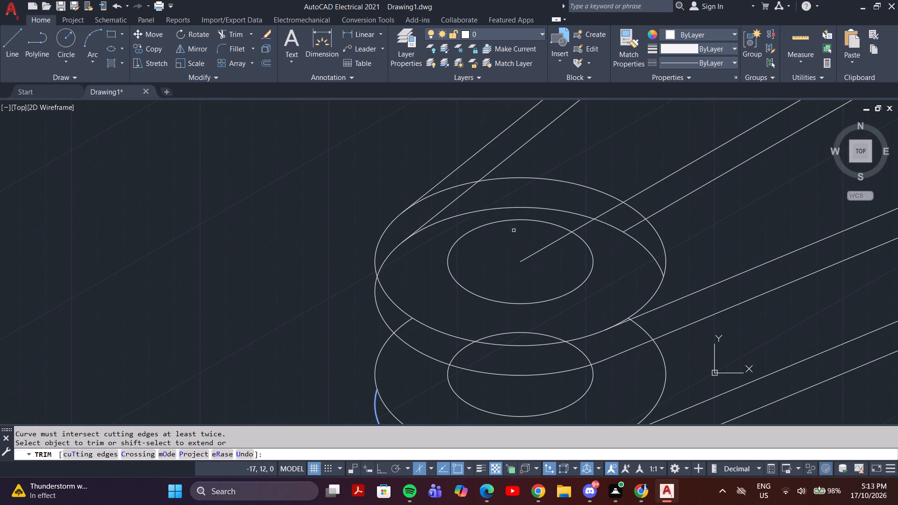
Trim the lowered outer isocircle's remaining arcs and the lowered rear tangent and centre lines inside the top outer isocircle.
{"action": "left_click", "coordinate": [412, 255]}
{"action": "left_click", "coordinate": [416, 225]}
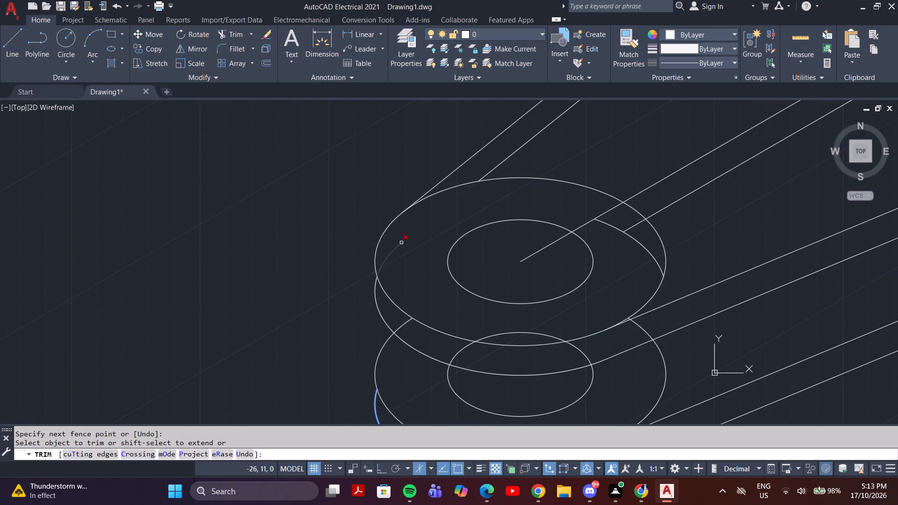
{"action": "left_click", "coordinate": [399, 245]}
{"action": "left_click", "coordinate": [628, 232]}
{"action": "left_click", "coordinate": [621, 227]}
{"action": "left_click", "coordinate": [628, 229]}
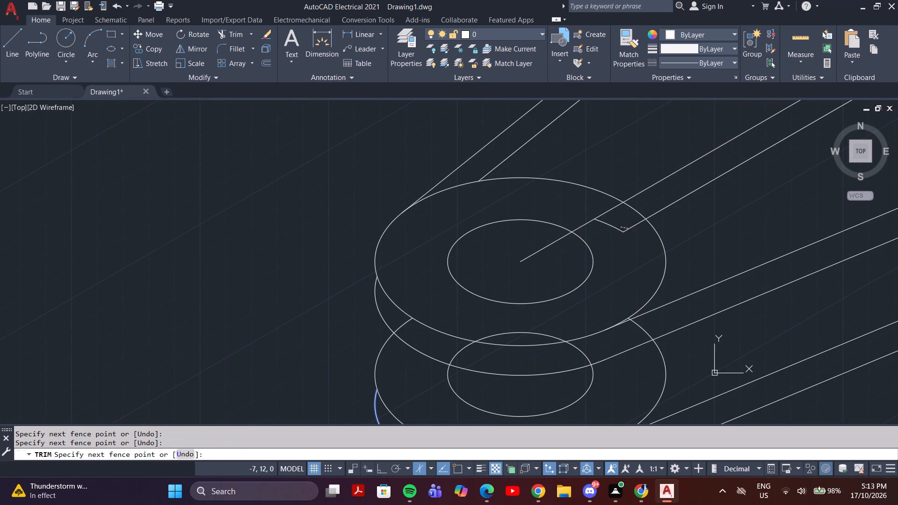
{"action": "left_click", "coordinate": [621, 250]}
{"action": "double_click", "coordinate": [623, 226]}
{"action": "left_click", "coordinate": [637, 238]}
Trim away the rest of the lowered centre line and lowered rear tangent line outside the top round end.
{"action": "left_click", "coordinate": [668, 219]}
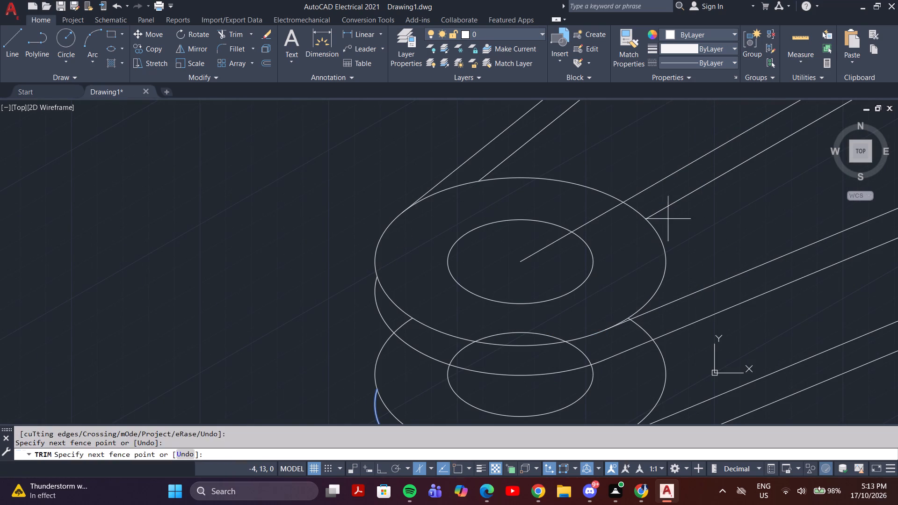
{"action": "left_click", "coordinate": [665, 211]}
{"action": "left_click", "coordinate": [666, 215]}
{"action": "left_click", "coordinate": [656, 202]}
{"action": "scroll", "coordinate": [664, 207], "scroll_direction": "down", "scroll_amount": 4}
{"action": "scroll", "coordinate": [664, 207], "scroll_direction": "up", "scroll_amount": 2}
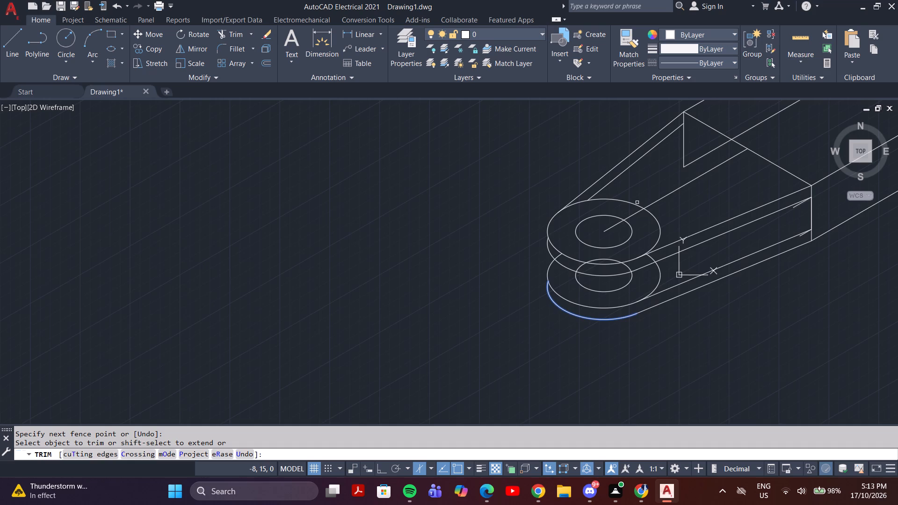
{"action": "scroll", "coordinate": [591, 190], "scroll_direction": "up", "scroll_amount": 2}
{"action": "left_click", "coordinate": [605, 194]}
{"action": "scroll", "coordinate": [646, 187], "scroll_direction": "down", "scroll_amount": 2}
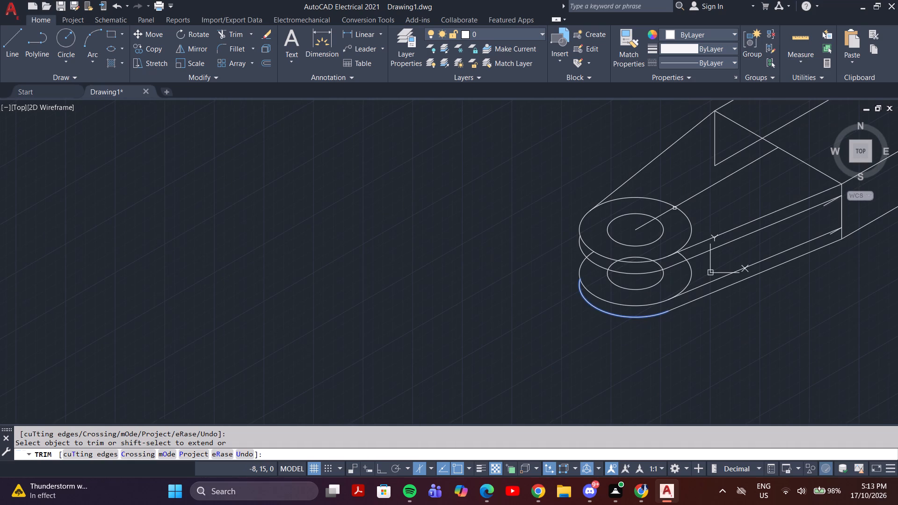
{"action": "key", "text": "Escape"}
Delete the two short leftover segments beside the block's front vertical edge.
{"action": "middle_click_drag", "start_coordinate": [732, 305], "coordinate": [502, 317]}
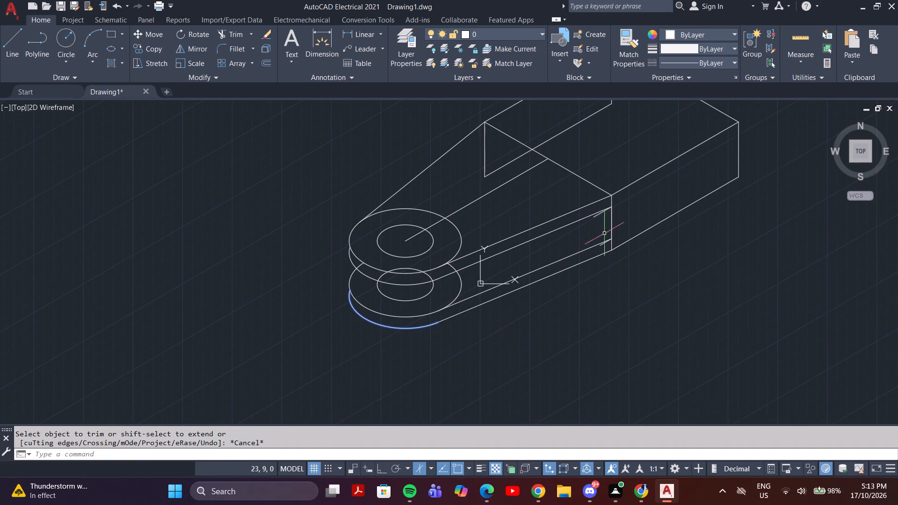
{"action": "scroll", "coordinate": [601, 228], "scroll_direction": "up", "scroll_amount": 4}
{"action": "left_click", "coordinate": [547, 142]}
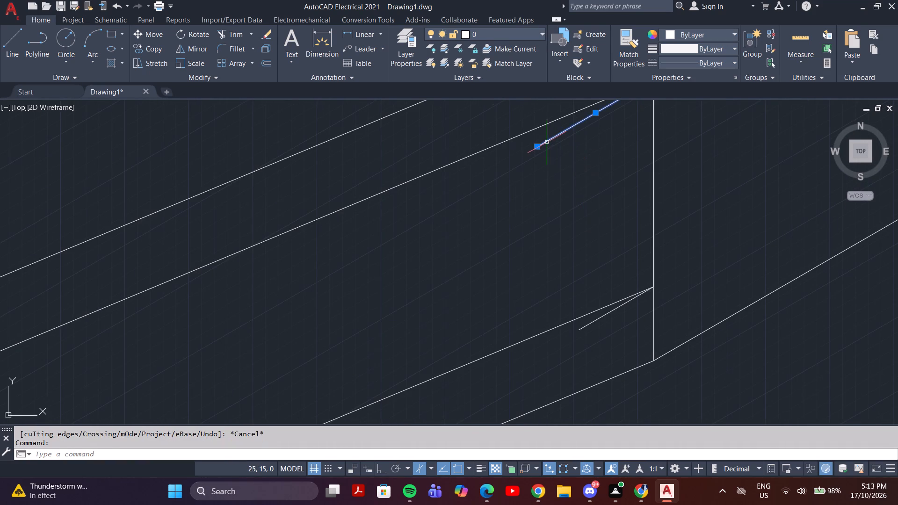
{"action": "key", "text": "Delete"}
{"action": "left_click", "coordinate": [584, 329]}
{"action": "key", "text": "Delete"}
{"action": "scroll", "coordinate": [583, 331], "scroll_direction": "down", "scroll_amount": 4}
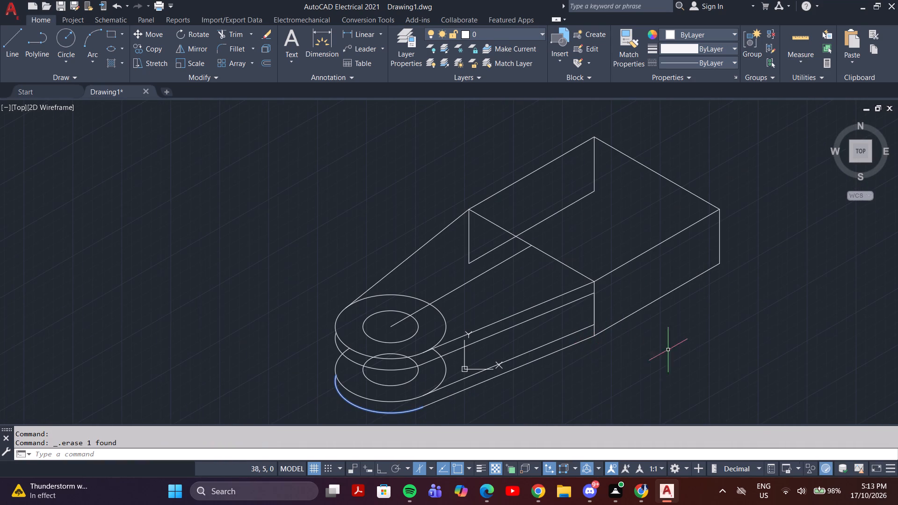
{"action": "key", "text": "Escape"}
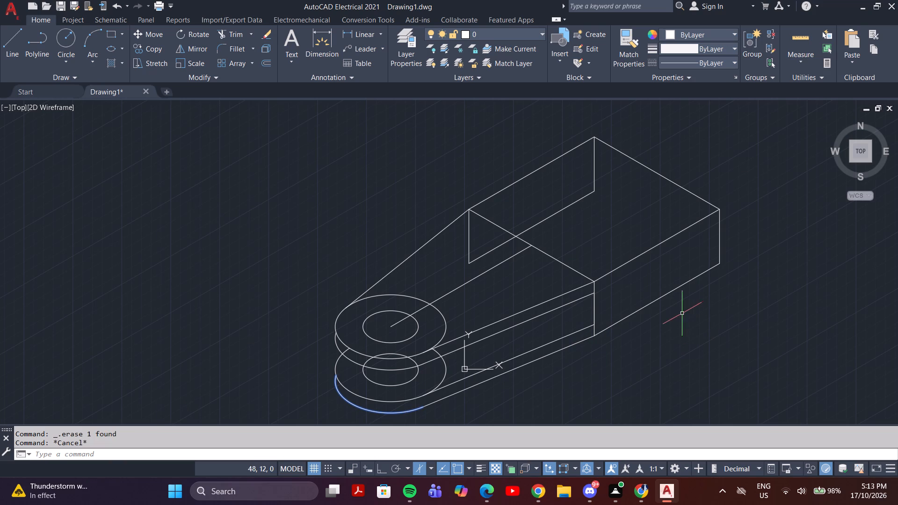
Trim the arcs of the lower hole and lower outer isocircle that lie hidden behind the upper arm's round end.
{"action": "type", "text": "tr"}
{"action": "key", "text": "Return"}
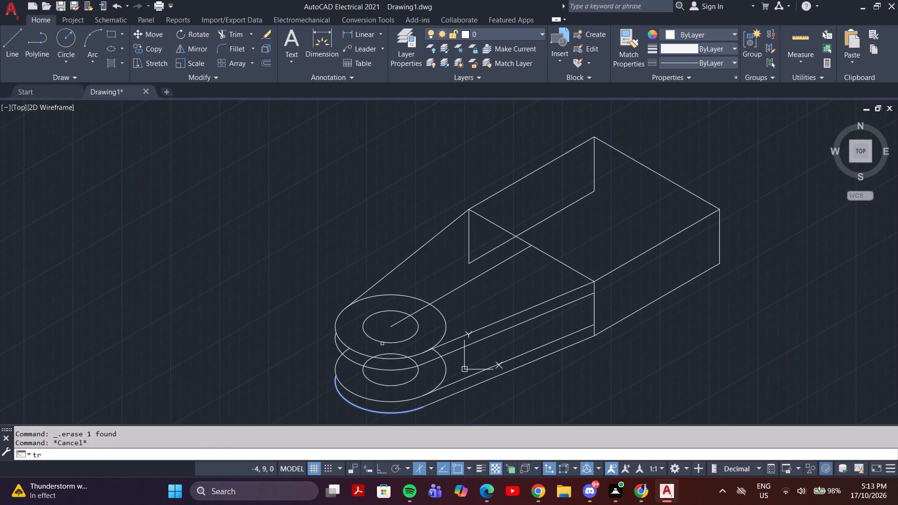
{"action": "scroll", "coordinate": [383, 379], "scroll_direction": "up", "scroll_amount": 4}
{"action": "scroll", "coordinate": [327, 332], "scroll_direction": "down", "scroll_amount": 3}
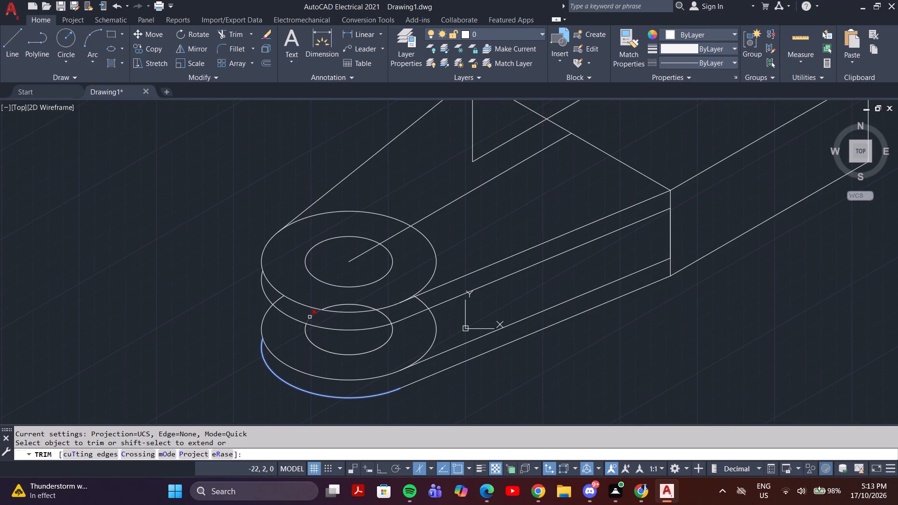
{"action": "left_click", "coordinate": [310, 317]}
{"action": "left_click", "coordinate": [333, 304]}
{"action": "left_click", "coordinate": [389, 316]}
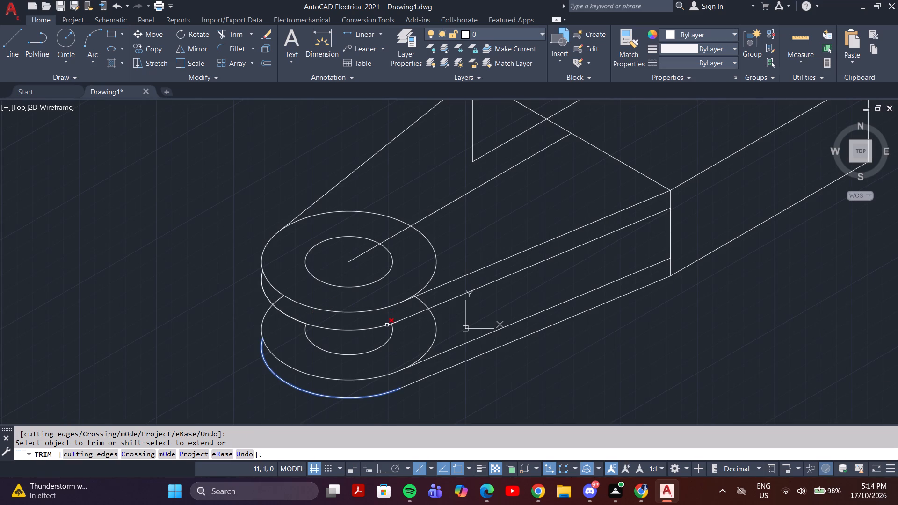
{"action": "left_click", "coordinate": [425, 303]}
{"action": "left_click", "coordinate": [278, 300]}
{"action": "middle_click_drag", "start_coordinate": [571, 373], "coordinate": [553, 360]}
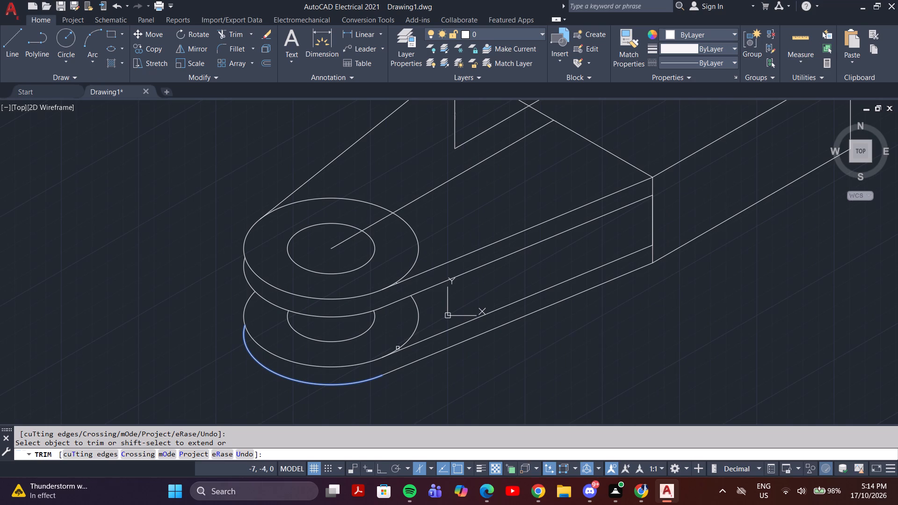
{"action": "key", "text": "Escape"}
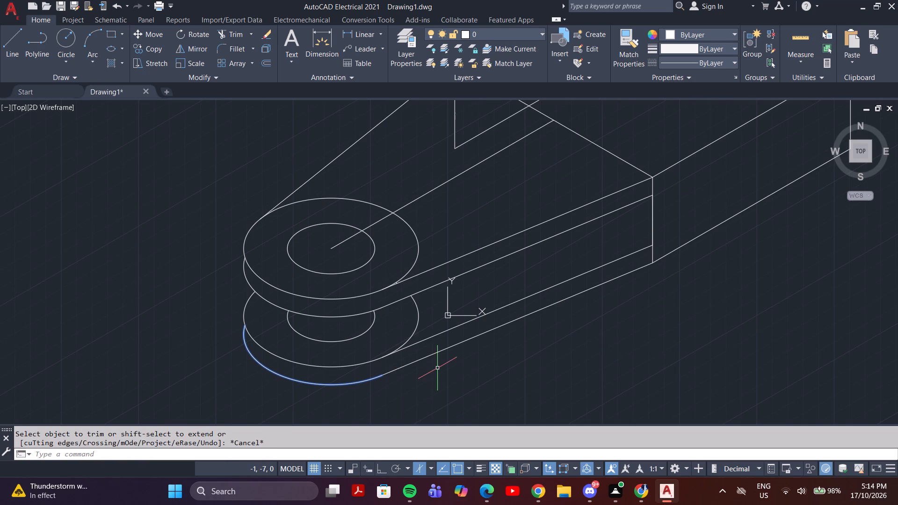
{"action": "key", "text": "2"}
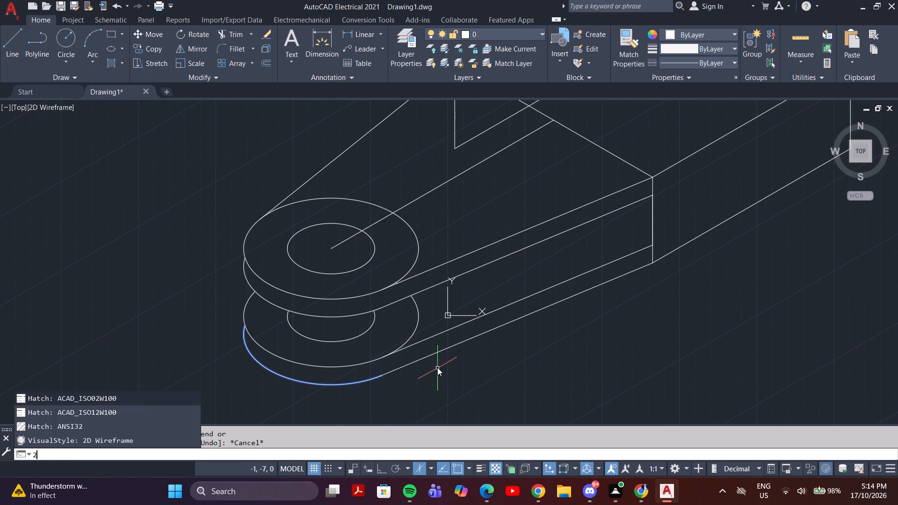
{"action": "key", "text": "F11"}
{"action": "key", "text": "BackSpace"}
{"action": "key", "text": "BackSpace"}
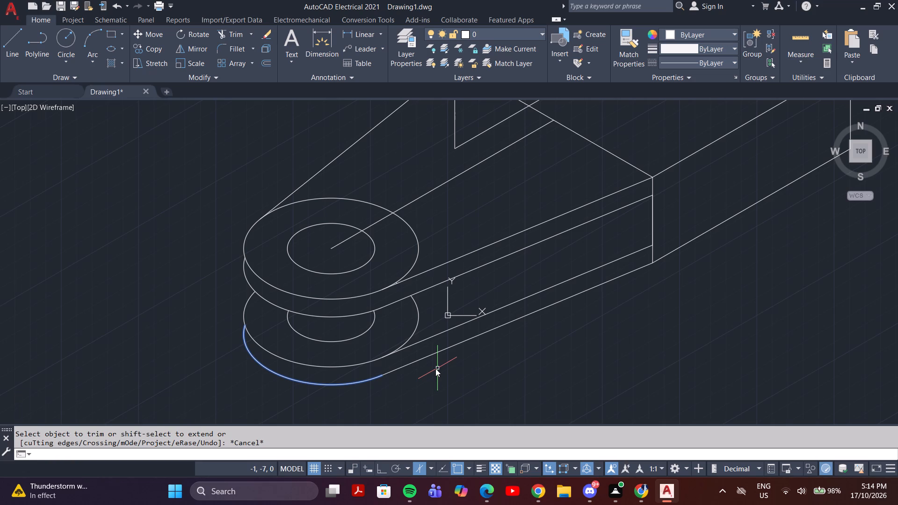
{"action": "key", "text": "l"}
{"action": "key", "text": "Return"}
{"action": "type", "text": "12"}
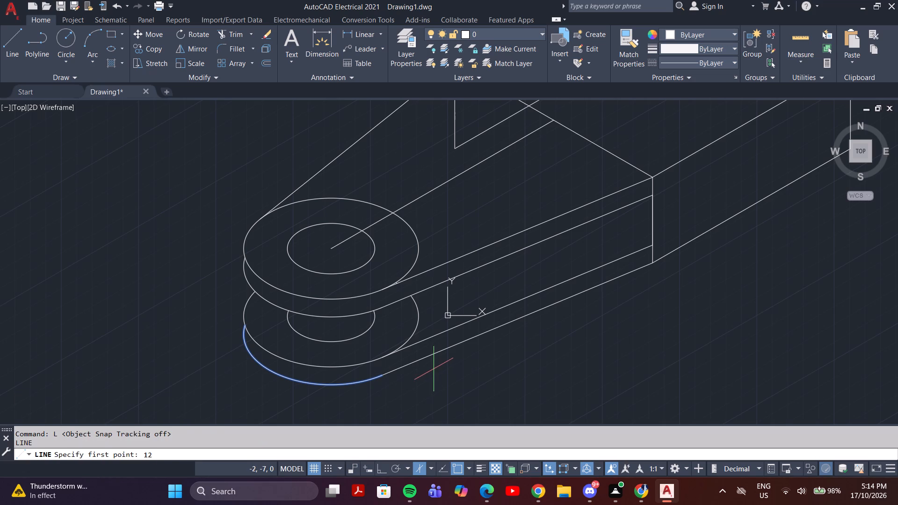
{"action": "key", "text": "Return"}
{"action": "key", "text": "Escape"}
Draw a vertical line about 14 mm down from the top hole's centre, using the left isoplane with Ortho on.
{"action": "key", "text": "l"}
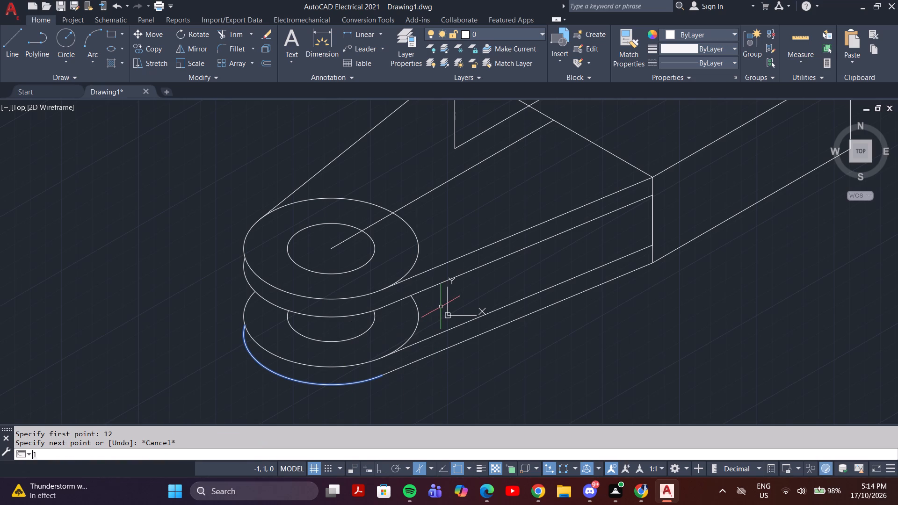
{"action": "key", "text": "Return"}
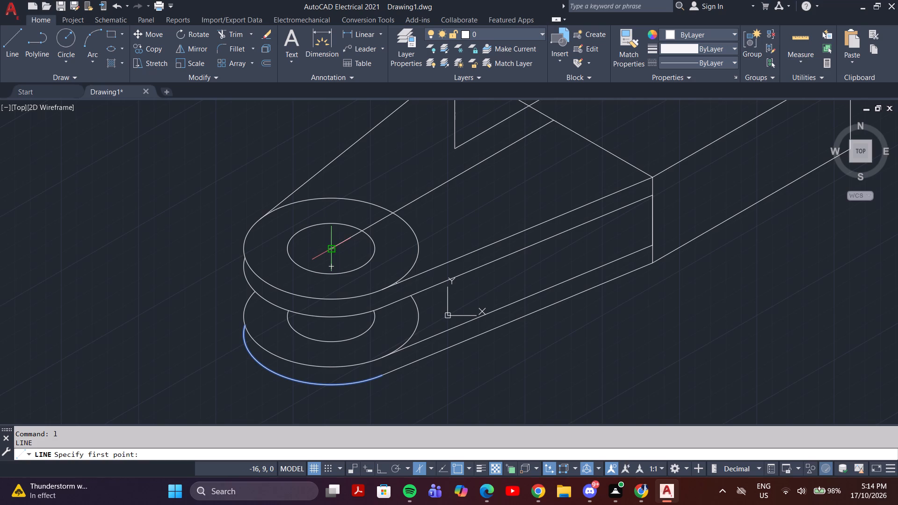
{"action": "scroll", "coordinate": [333, 249], "scroll_direction": "up", "scroll_amount": 5}
{"action": "left_click", "coordinate": [285, 239]}
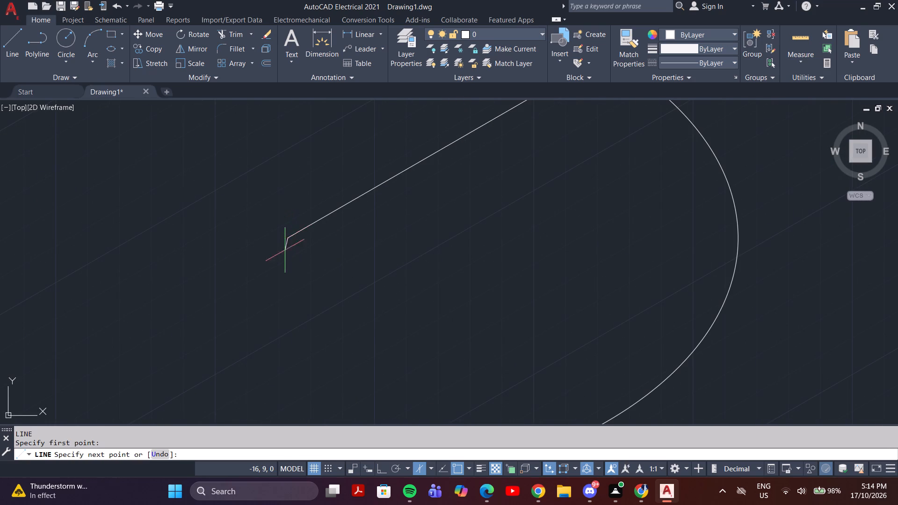
{"action": "scroll", "coordinate": [290, 273], "scroll_direction": "down", "scroll_amount": 3}
{"action": "middle_click_drag", "start_coordinate": [295, 329], "coordinate": [324, 220]}
{"action": "key", "text": "F5"}
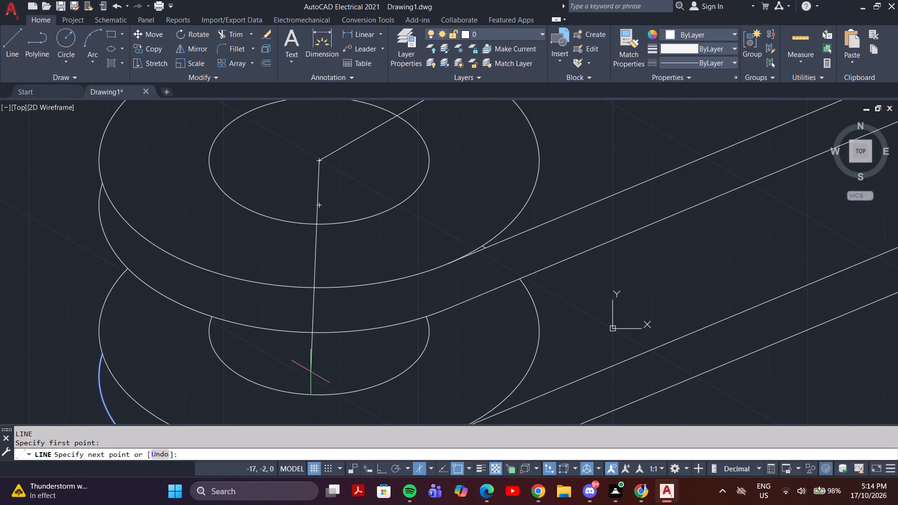
{"action": "key", "text": "F8"}
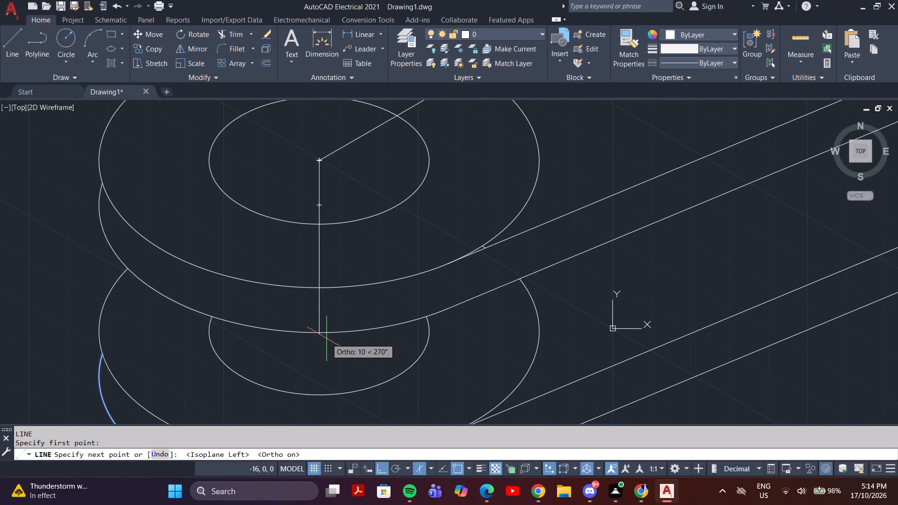
{"action": "scroll", "coordinate": [327, 350], "scroll_direction": "down", "scroll_amount": 1}
{"action": "middle_click_drag", "start_coordinate": [329, 346], "coordinate": [346, 251]}
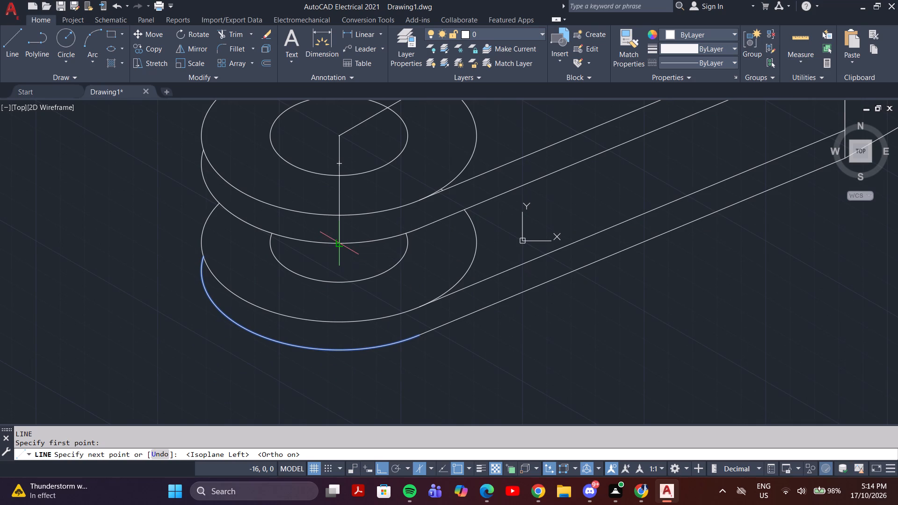
{"action": "left_click", "coordinate": [339, 295]}
{"action": "key", "text": "Escape"}
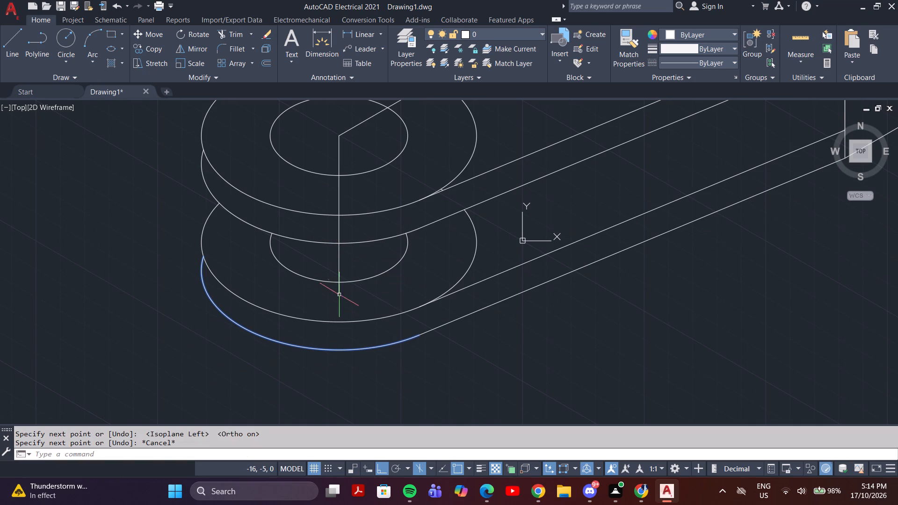
{"action": "middle_click_drag", "start_coordinate": [457, 238], "coordinate": [384, 348]}
{"action": "scroll", "coordinate": [439, 279], "scroll_direction": "down", "scroll_amount": 1}
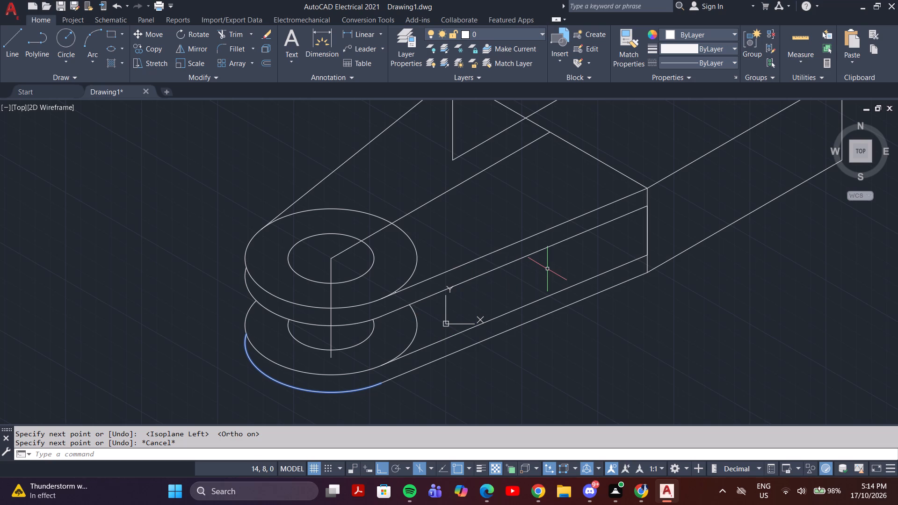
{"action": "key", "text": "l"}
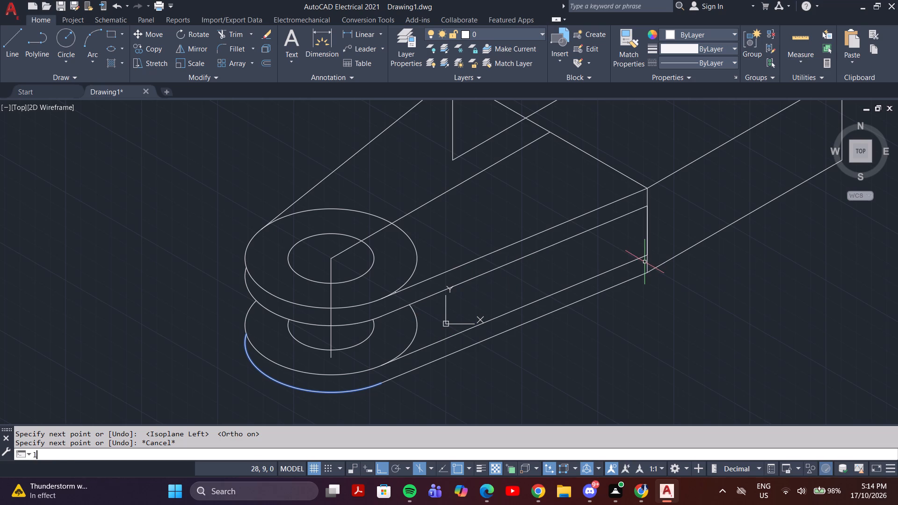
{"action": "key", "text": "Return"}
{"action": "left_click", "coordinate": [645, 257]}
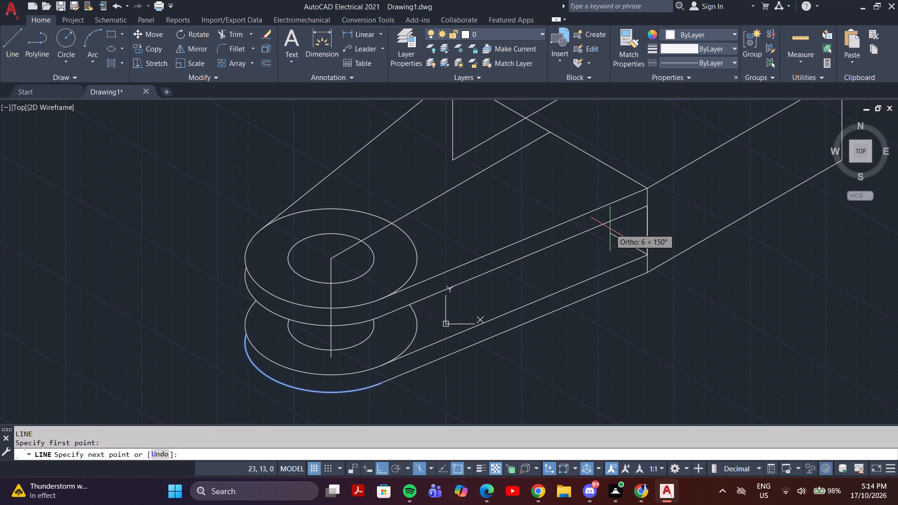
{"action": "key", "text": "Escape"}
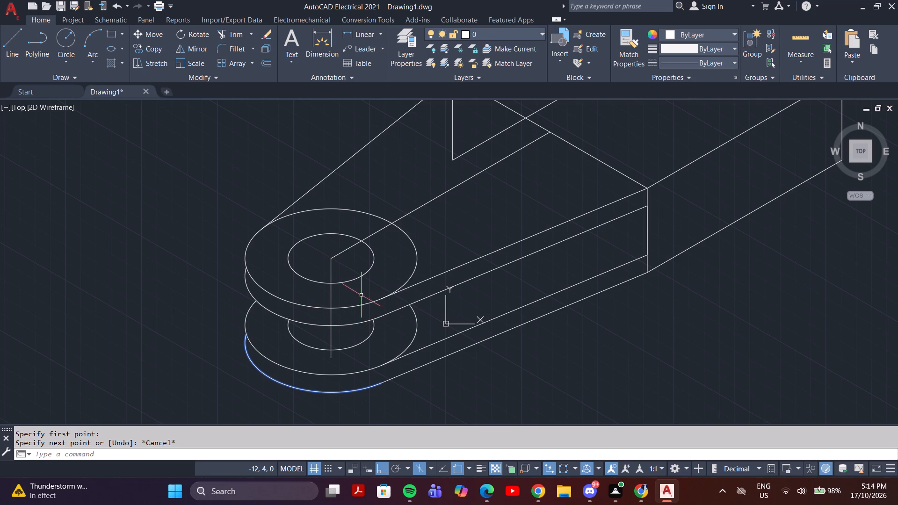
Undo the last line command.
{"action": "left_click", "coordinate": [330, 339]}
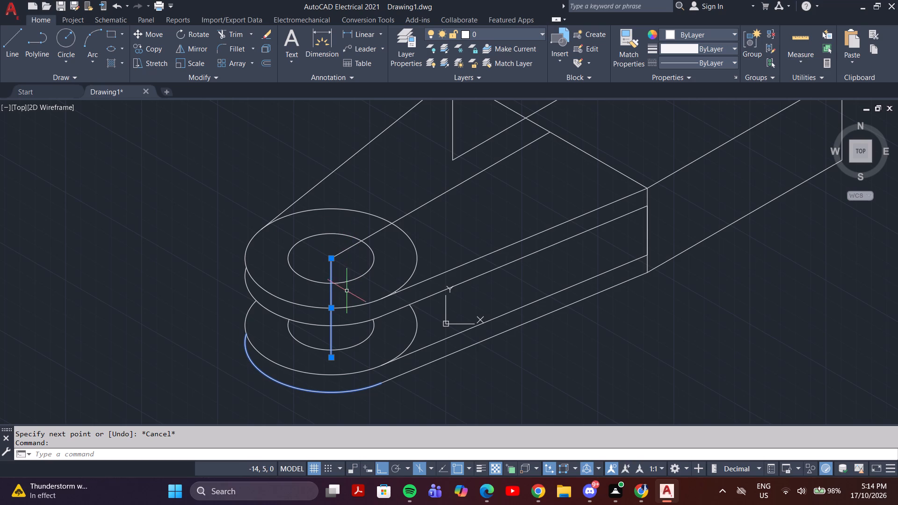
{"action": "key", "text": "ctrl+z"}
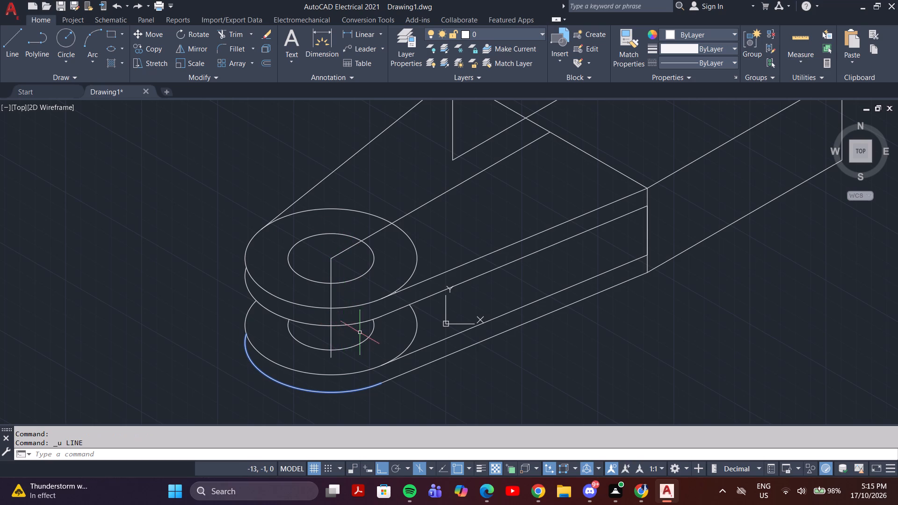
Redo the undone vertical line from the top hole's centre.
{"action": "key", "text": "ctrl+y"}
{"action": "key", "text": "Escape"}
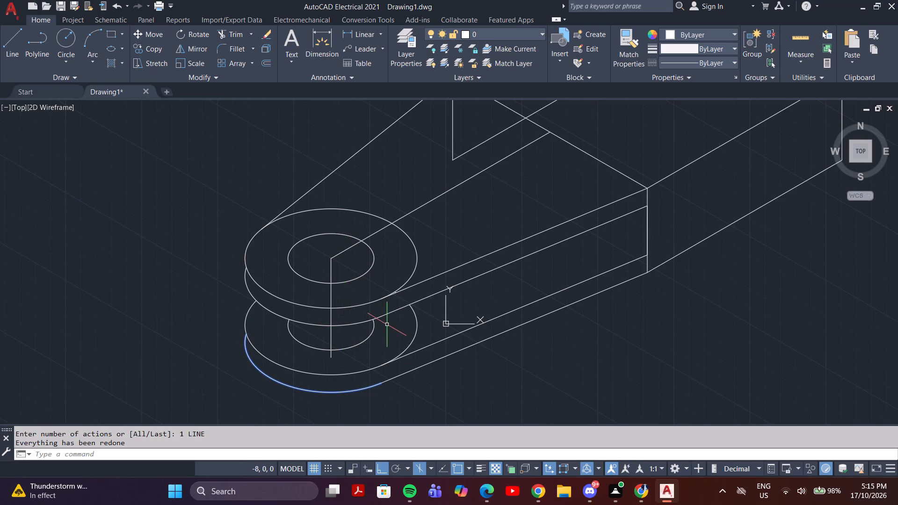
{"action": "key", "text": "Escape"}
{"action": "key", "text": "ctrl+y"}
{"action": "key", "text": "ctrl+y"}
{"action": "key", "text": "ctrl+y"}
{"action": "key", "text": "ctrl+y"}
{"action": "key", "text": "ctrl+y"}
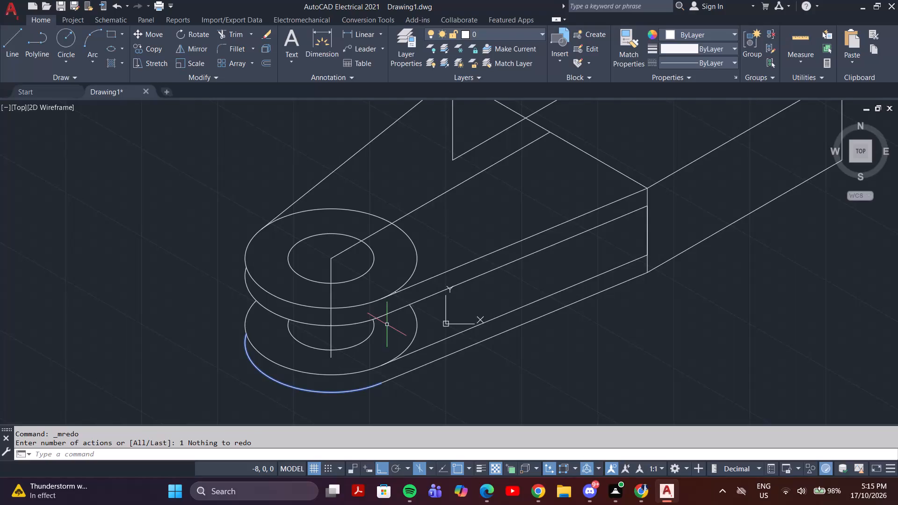
Undo the recent edits back to before the upper arm's overlapping outlines and the lower hole were trimmed.
{"action": "key", "text": "ctrl+z"}
{"action": "key", "text": "ctrl+z"}
{"action": "key", "text": "ctrl+z"}
{"action": "key", "text": "ctrl+z"}
{"action": "key", "text": "ctrl+z"}
{"action": "key", "text": "ctrl+z"}
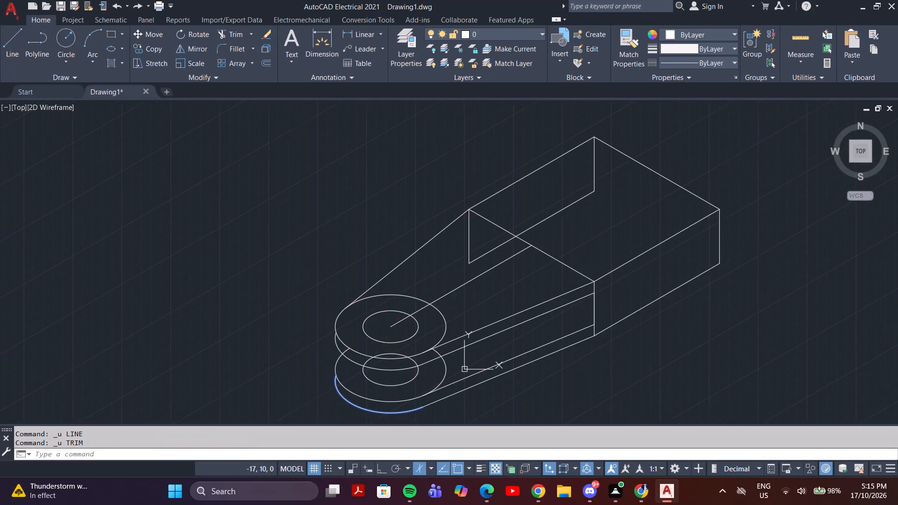
{"action": "key", "text": "ctrl+z"}
{"action": "key", "text": "ctrl+z"}
{"action": "key", "text": "ctrl+z"}
{"action": "key", "text": "ctrl+z"}
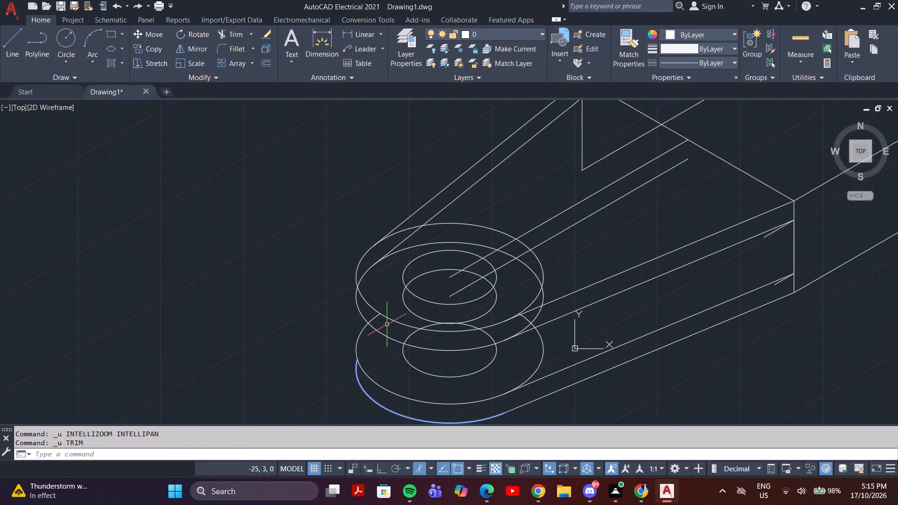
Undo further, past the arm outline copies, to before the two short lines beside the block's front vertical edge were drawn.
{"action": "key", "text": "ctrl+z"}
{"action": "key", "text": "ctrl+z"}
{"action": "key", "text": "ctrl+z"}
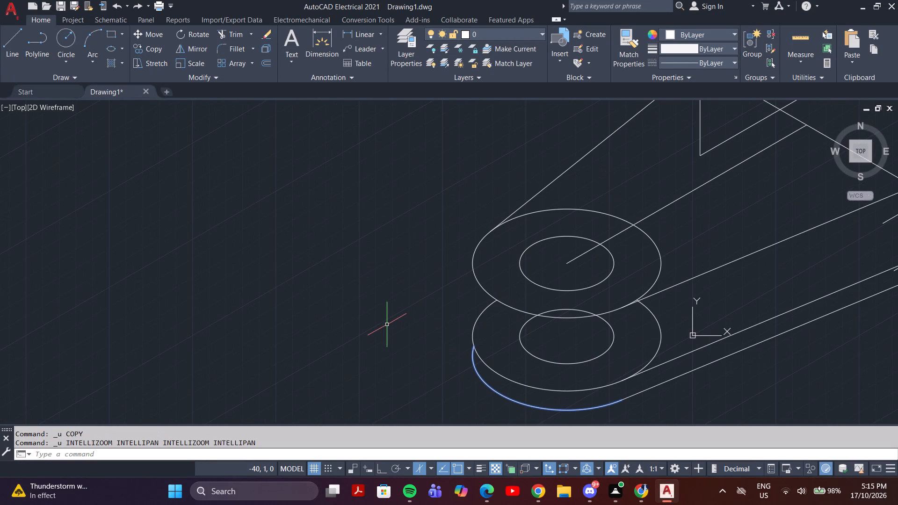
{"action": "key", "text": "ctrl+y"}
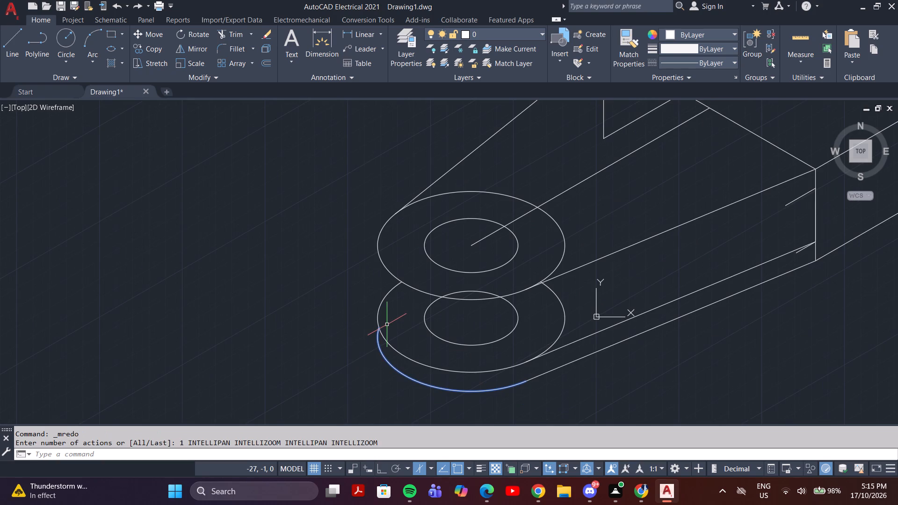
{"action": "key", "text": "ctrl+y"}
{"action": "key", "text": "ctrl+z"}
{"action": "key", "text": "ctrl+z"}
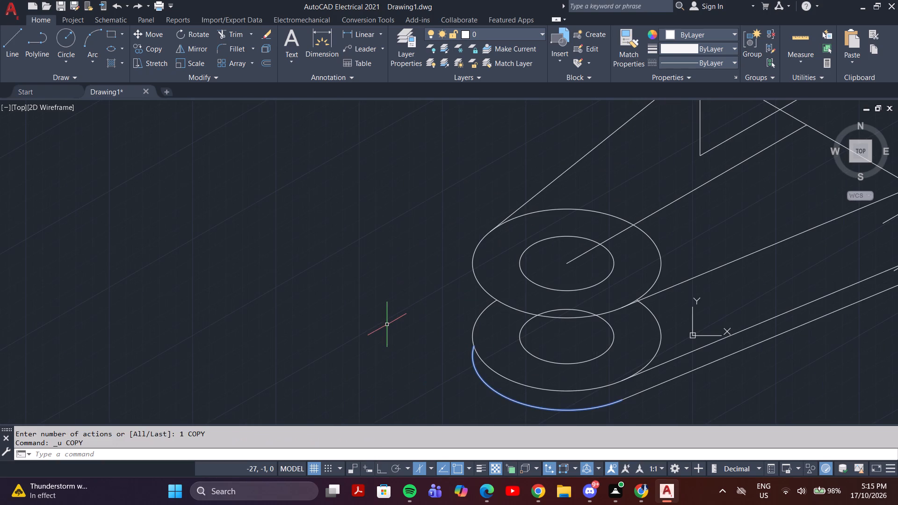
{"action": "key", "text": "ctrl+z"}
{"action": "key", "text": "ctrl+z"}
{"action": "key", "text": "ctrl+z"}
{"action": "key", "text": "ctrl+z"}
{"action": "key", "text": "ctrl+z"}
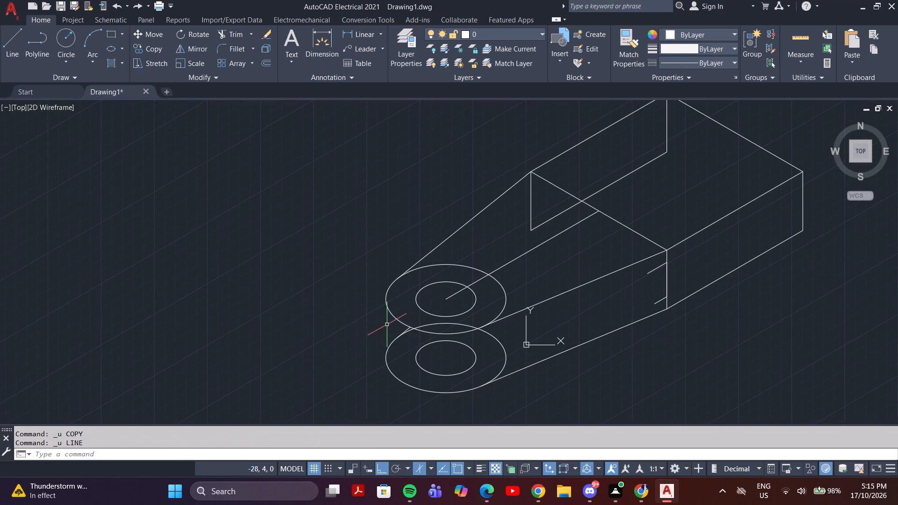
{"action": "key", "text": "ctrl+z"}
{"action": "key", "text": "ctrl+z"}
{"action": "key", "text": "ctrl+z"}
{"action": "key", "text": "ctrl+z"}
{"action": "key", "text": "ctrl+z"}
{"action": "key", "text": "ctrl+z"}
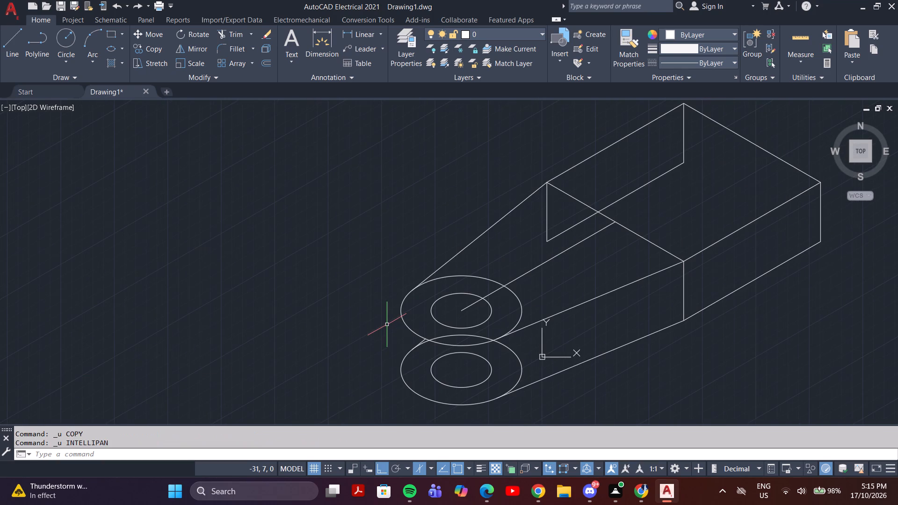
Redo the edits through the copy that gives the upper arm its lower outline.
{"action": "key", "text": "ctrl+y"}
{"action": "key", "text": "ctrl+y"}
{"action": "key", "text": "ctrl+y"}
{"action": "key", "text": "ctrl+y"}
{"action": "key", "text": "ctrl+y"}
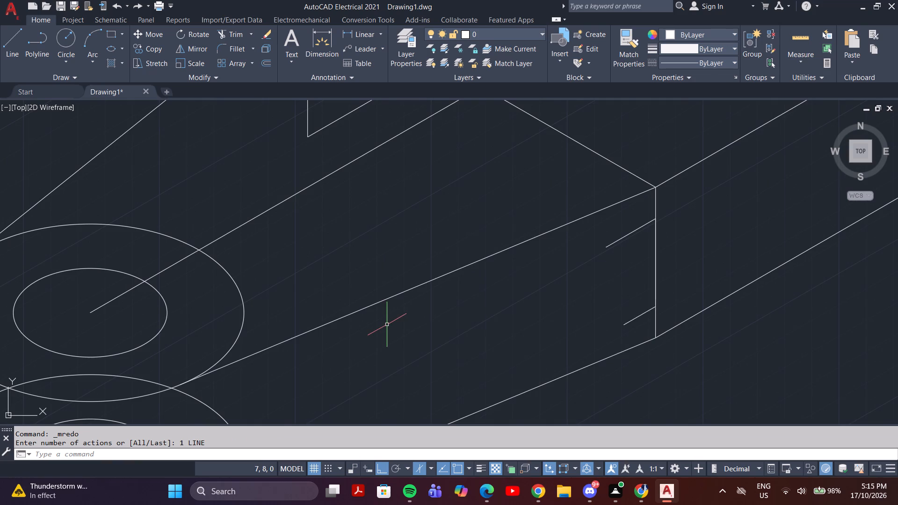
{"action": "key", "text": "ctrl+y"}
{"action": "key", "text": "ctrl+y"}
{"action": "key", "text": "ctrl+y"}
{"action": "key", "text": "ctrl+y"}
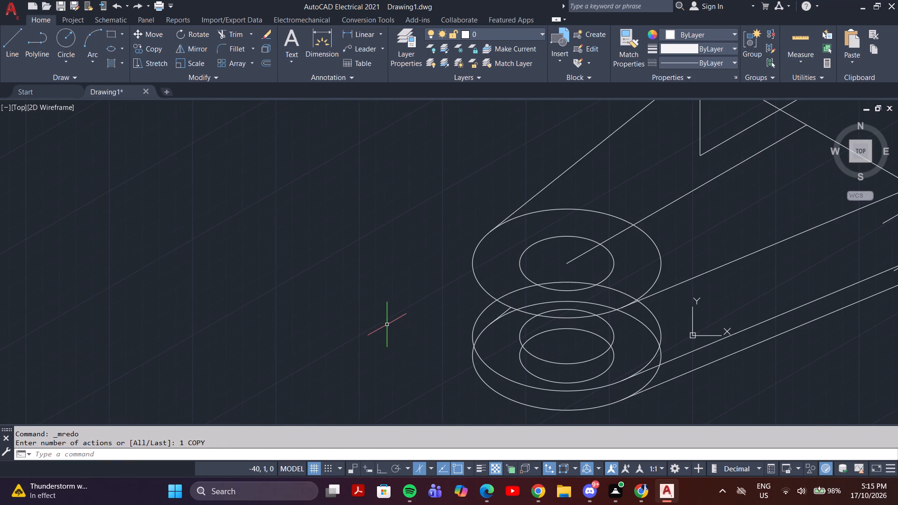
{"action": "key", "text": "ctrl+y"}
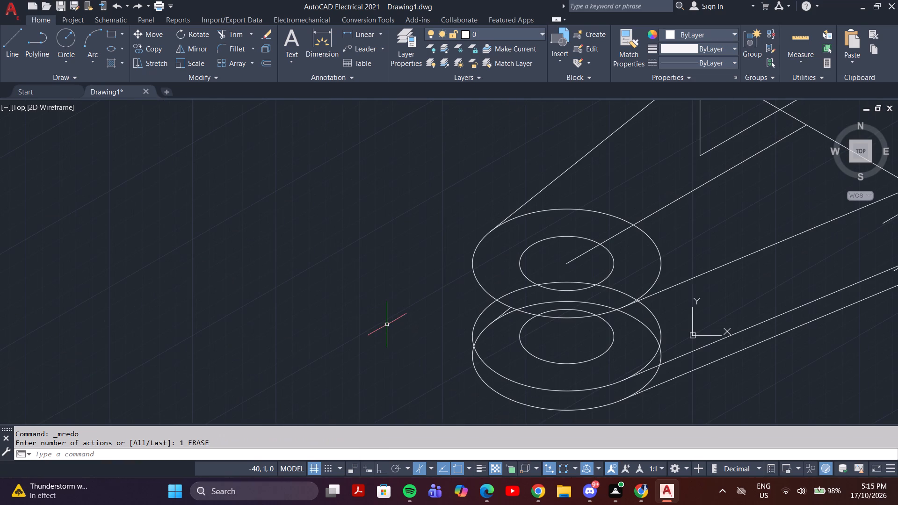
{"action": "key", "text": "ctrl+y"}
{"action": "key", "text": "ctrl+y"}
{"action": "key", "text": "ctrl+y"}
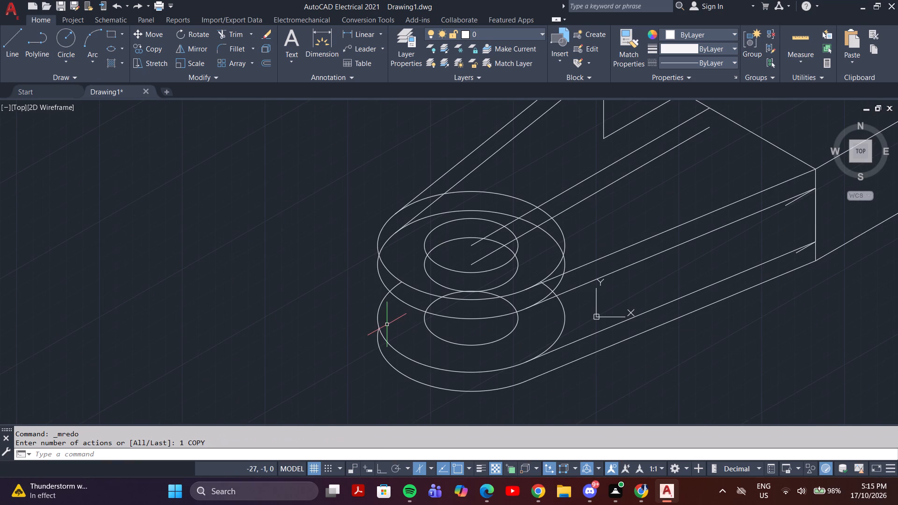
Copy the upper arm's lower outer isocircle, hole, tangent line and centre line down to the lower short line's end on the block's front vertical edge.
{"action": "left_click", "coordinate": [504, 314]}
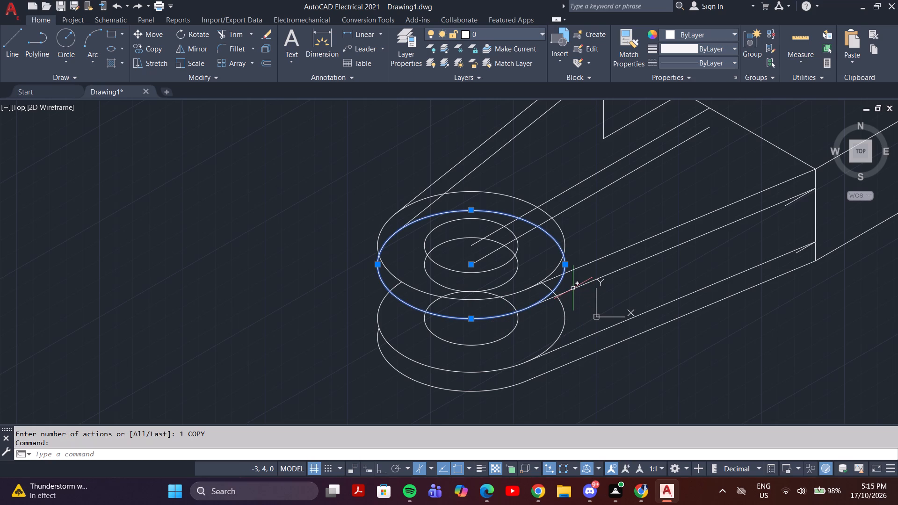
{"action": "left_click", "coordinate": [573, 288]}
{"action": "scroll", "coordinate": [502, 280], "scroll_direction": "up", "scroll_amount": 2}
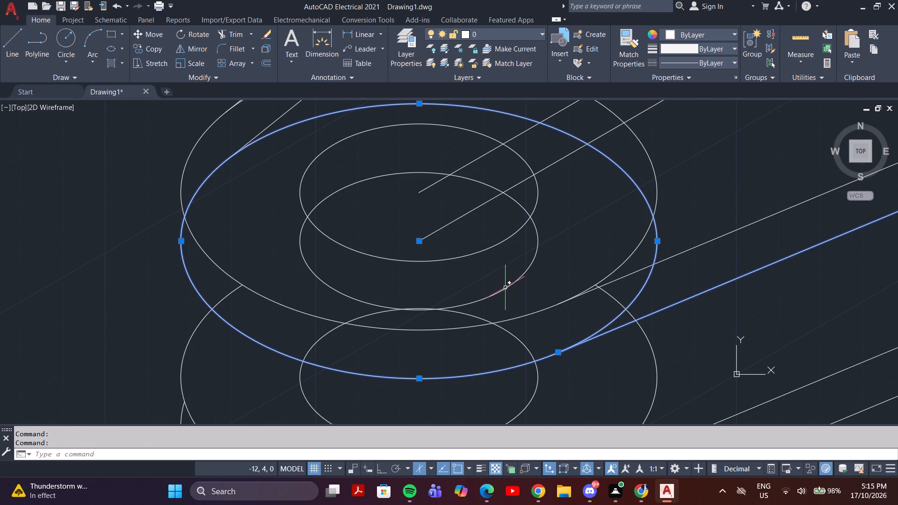
{"action": "left_click", "coordinate": [456, 306]}
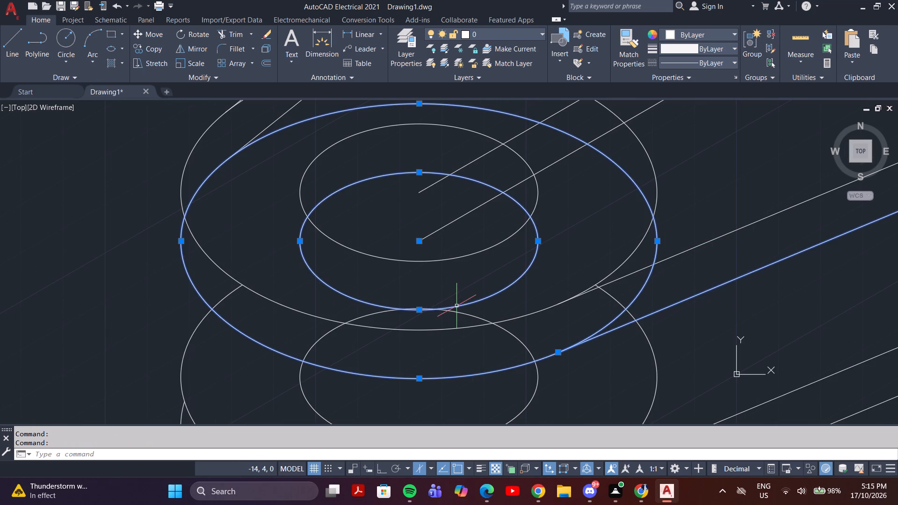
{"action": "left_click", "coordinate": [559, 160]}
{"action": "middle_click_drag", "start_coordinate": [570, 218], "coordinate": [575, 296]}
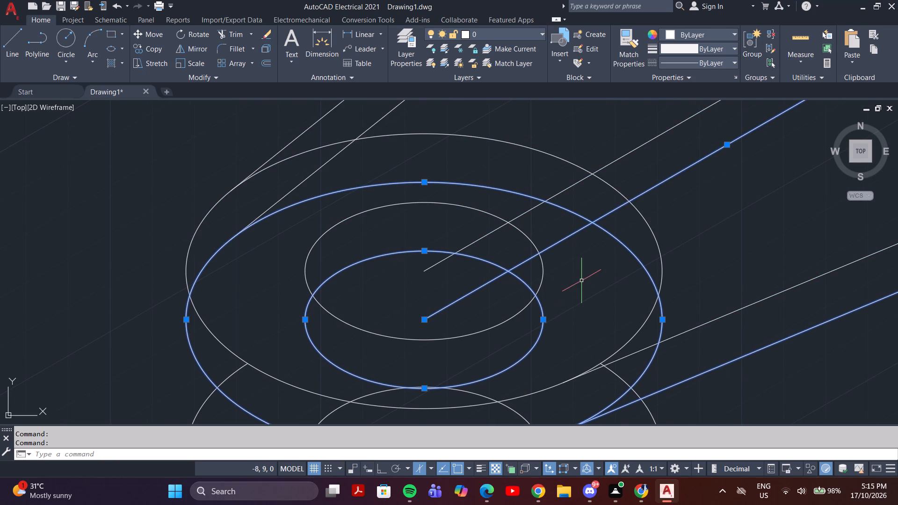
{"action": "scroll", "coordinate": [581, 281], "scroll_direction": "down", "scroll_amount": 3}
{"action": "scroll", "coordinate": [758, 260], "scroll_direction": "up", "scroll_amount": 2}
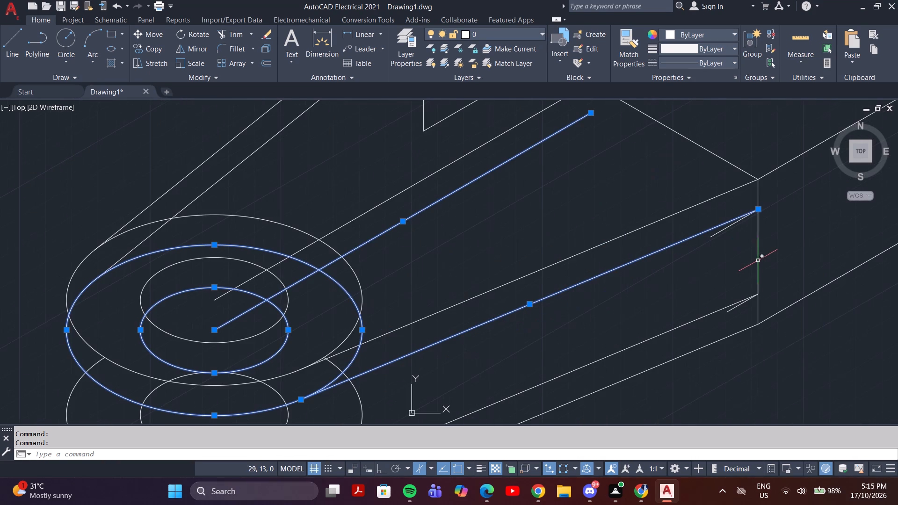
{"action": "type", "text": "co"}
{"action": "key", "text": "Return"}
{"action": "left_click", "coordinate": [759, 208]}
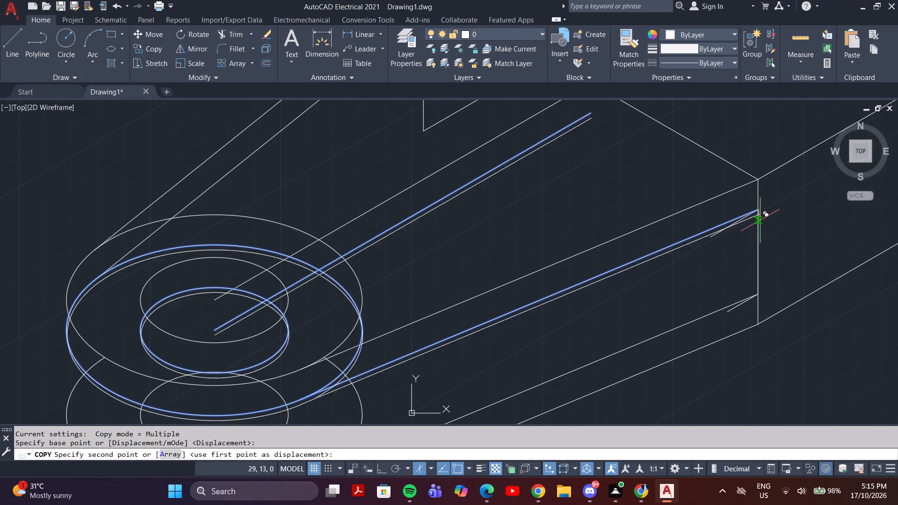
{"action": "left_click", "coordinate": [757, 294]}
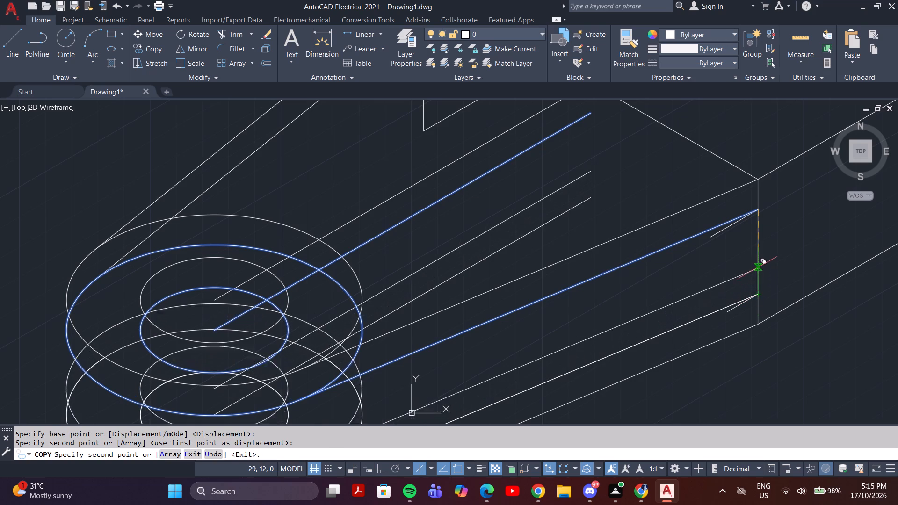
{"action": "scroll", "coordinate": [761, 245], "scroll_direction": "down", "scroll_amount": 3}
{"action": "key", "text": "Escape"}
{"action": "middle_click_drag", "start_coordinate": [655, 262], "coordinate": [473, 285]}
{"action": "scroll", "coordinate": [479, 289], "scroll_direction": "up", "scroll_amount": 3}
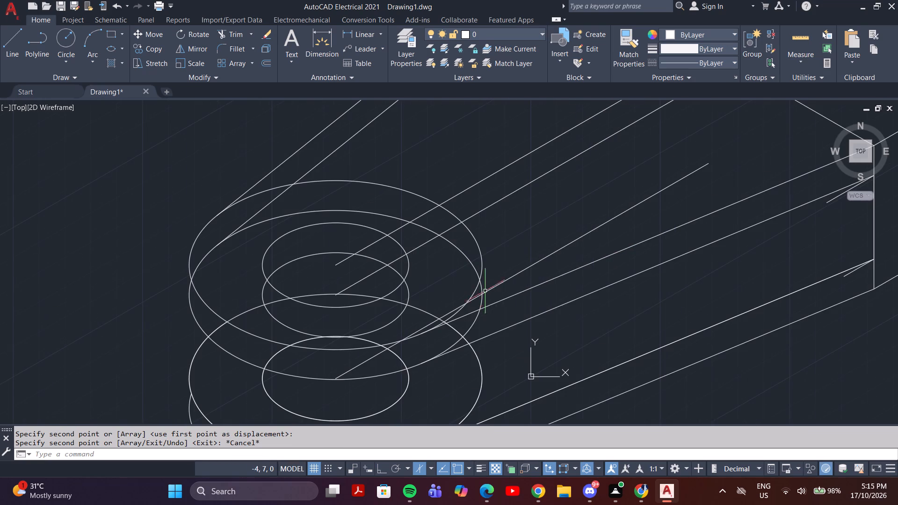
{"action": "scroll", "coordinate": [688, 267], "scroll_direction": "down", "scroll_amount": 1}
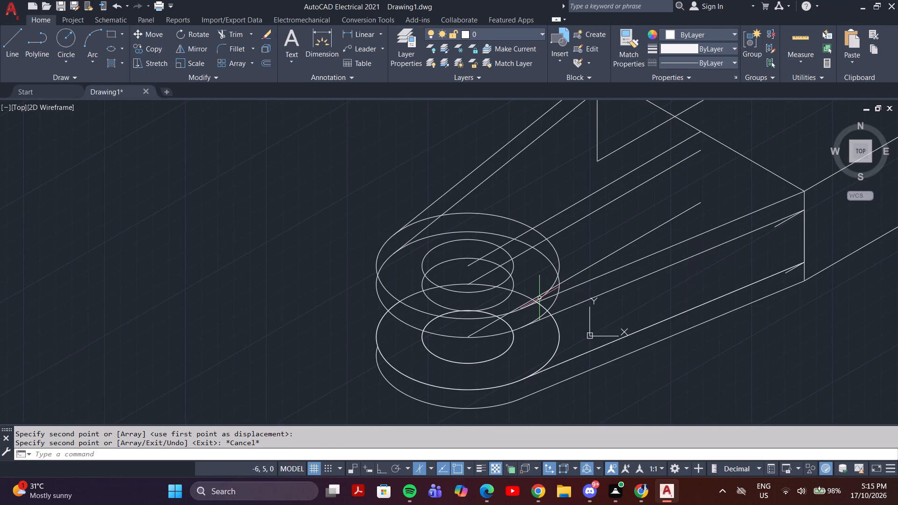
With Ortho on, draw a 12 mm line from the lower hole's centre along the arm, plus a segment about 10 mm long in the left isoplane.
{"action": "key", "text": "l"}
{"action": "key", "text": "Return"}
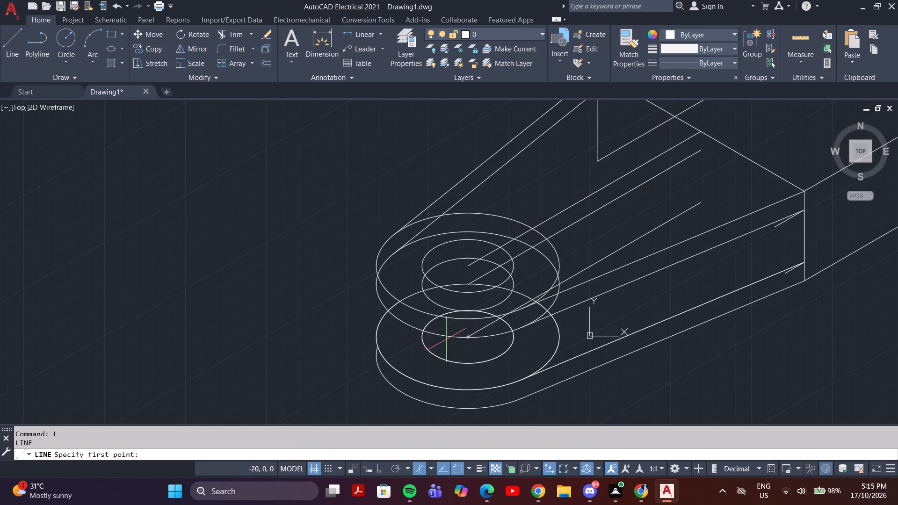
{"action": "left_click", "coordinate": [469, 337]}
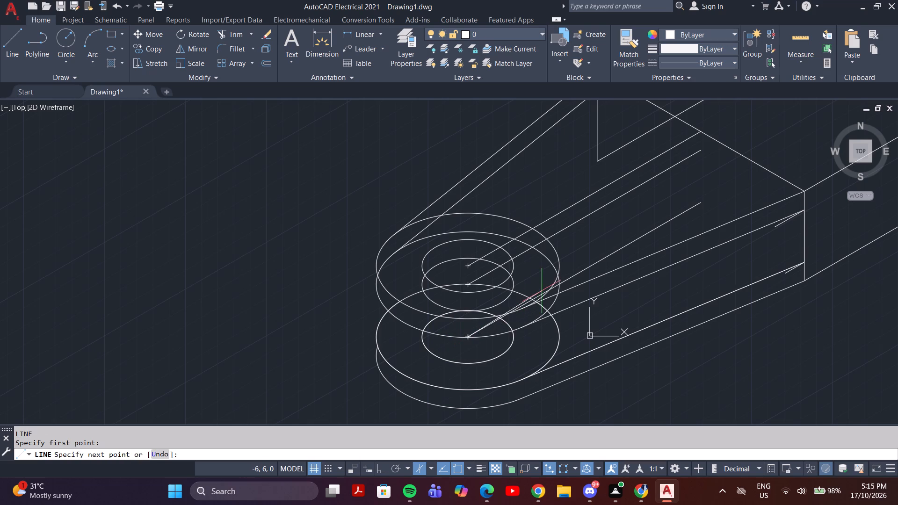
{"action": "key", "text": "F8"}
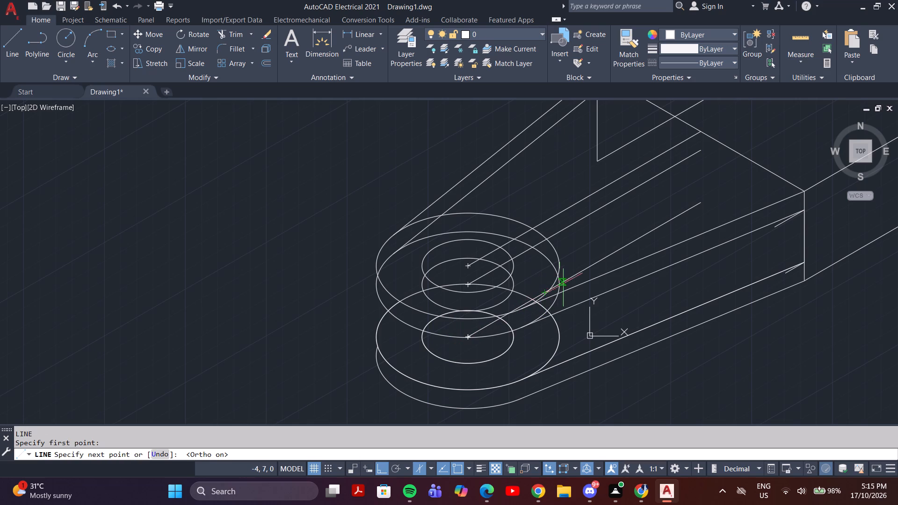
{"action": "type", "text": "12"}
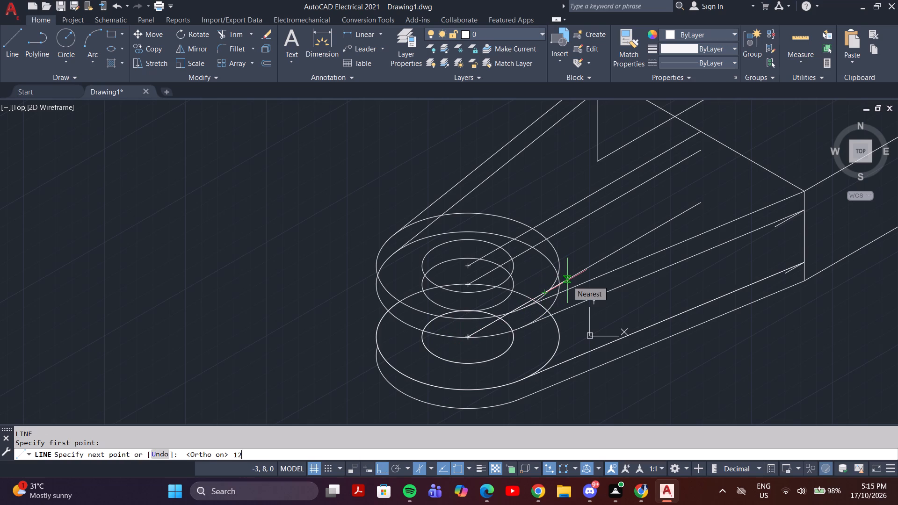
{"action": "key", "text": "Return"}
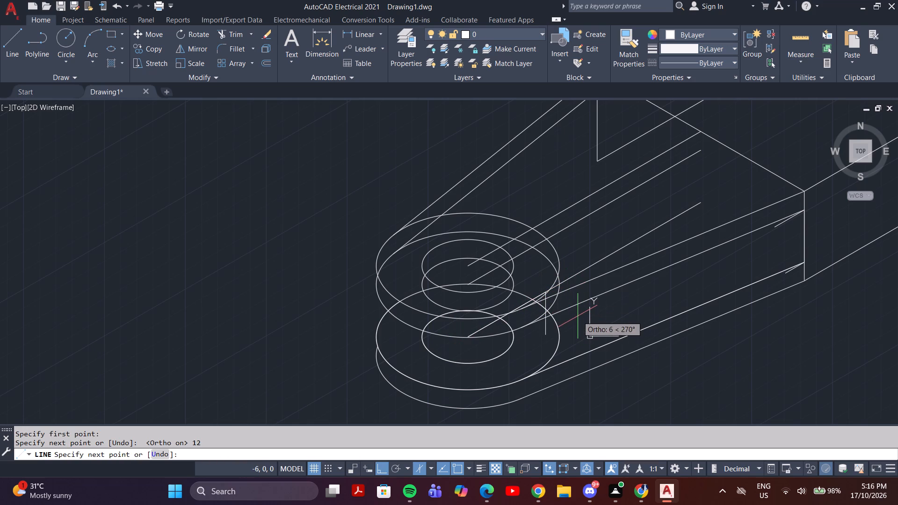
{"action": "key", "text": "F5"}
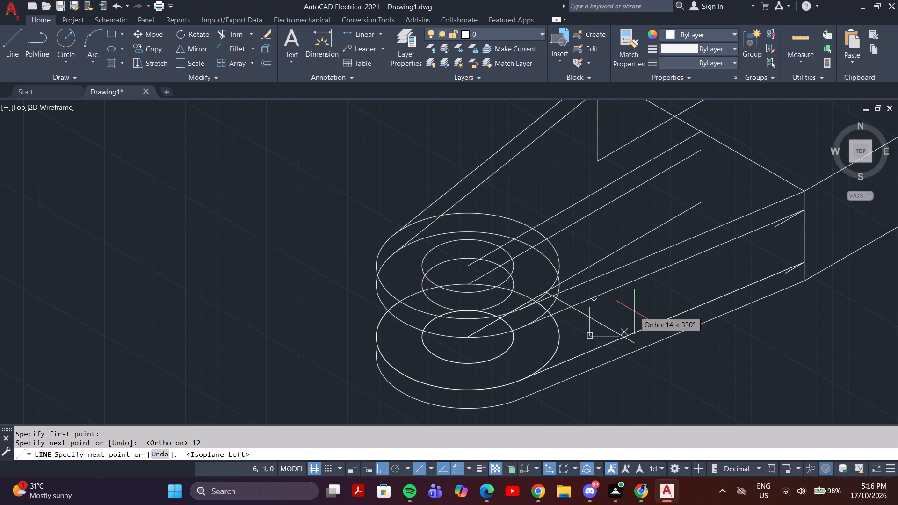
{"action": "left_click", "coordinate": [608, 321]}
{"action": "key", "text": "Escape"}
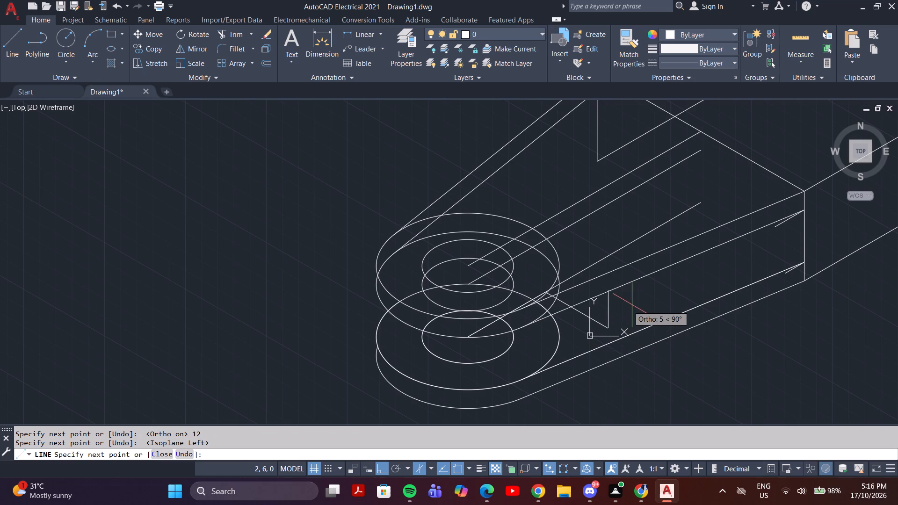
{"action": "key", "text": "Escape"}
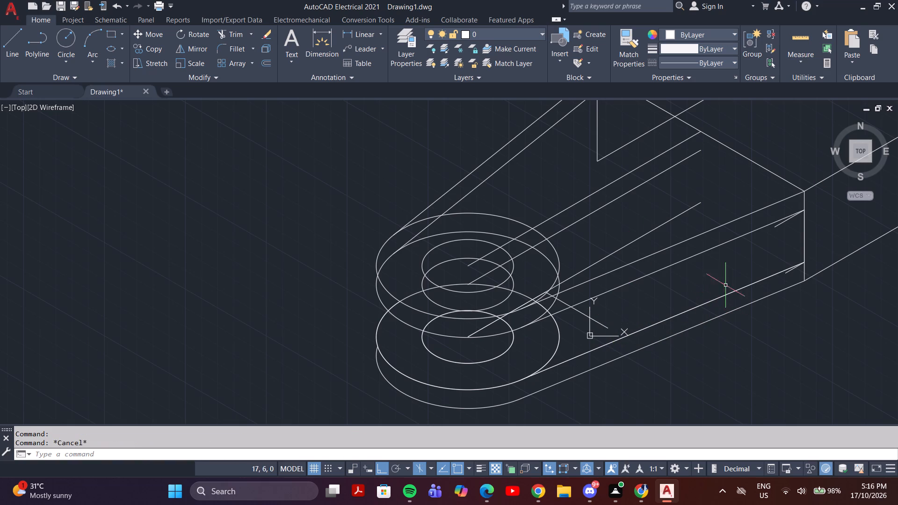
Delete the two short leftover segments beside the block's front vertical edge.
{"action": "left_click", "coordinate": [775, 229]}
{"action": "key", "text": "Escape"}
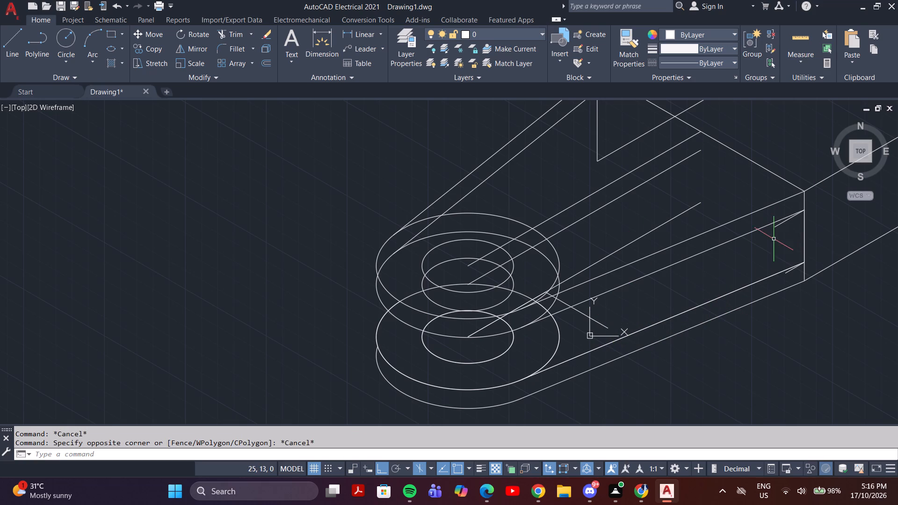
{"action": "scroll", "coordinate": [774, 239], "scroll_direction": "up", "scroll_amount": 2}
{"action": "left_click", "coordinate": [774, 206]}
{"action": "key", "text": "Delete"}
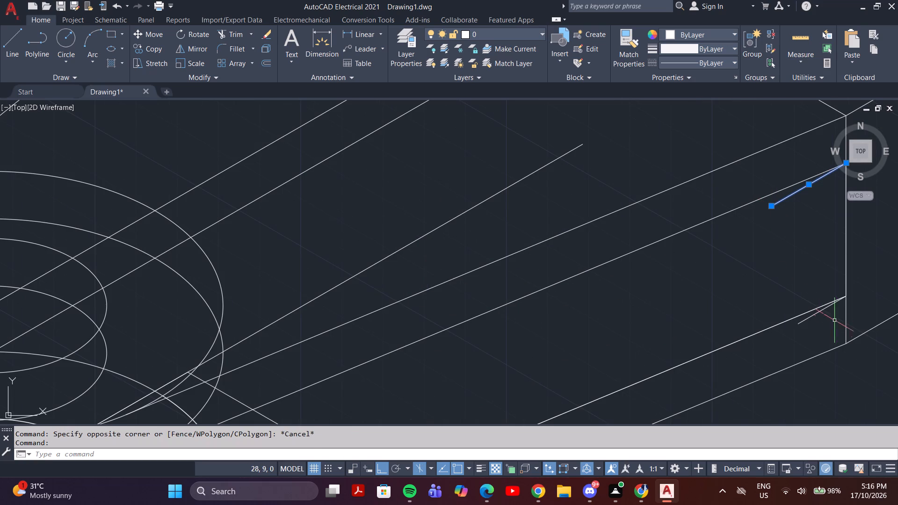
{"action": "left_click", "coordinate": [804, 322]}
{"action": "key", "text": "Delete"}
Trim the block-side arc of the upper arm's lower outer isocircle where it crosses the front tangent edges.
{"action": "scroll", "coordinate": [706, 277], "scroll_direction": "down", "scroll_amount": 2}
{"action": "middle_click_drag", "start_coordinate": [685, 274], "coordinate": [736, 262]}
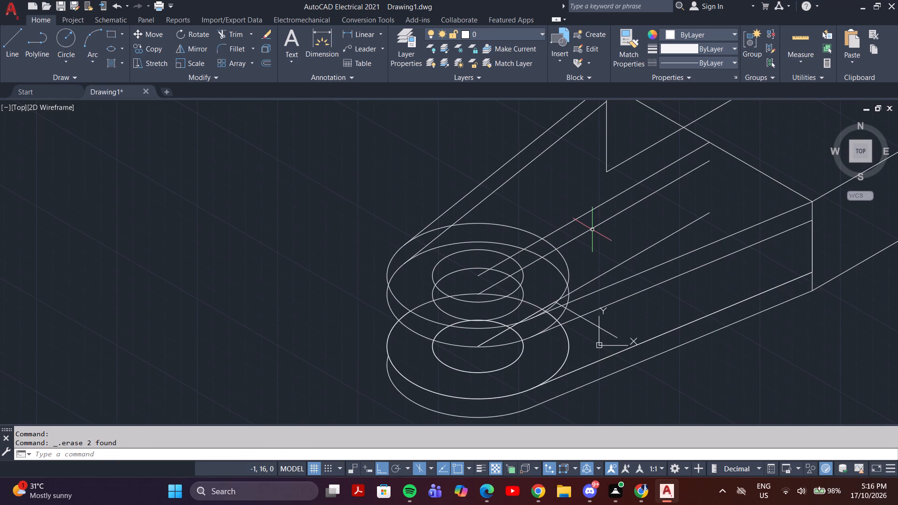
{"action": "scroll", "coordinate": [458, 326], "scroll_direction": "up", "scroll_amount": 2}
{"action": "scroll", "coordinate": [458, 326], "scroll_direction": "down", "scroll_amount": 1}
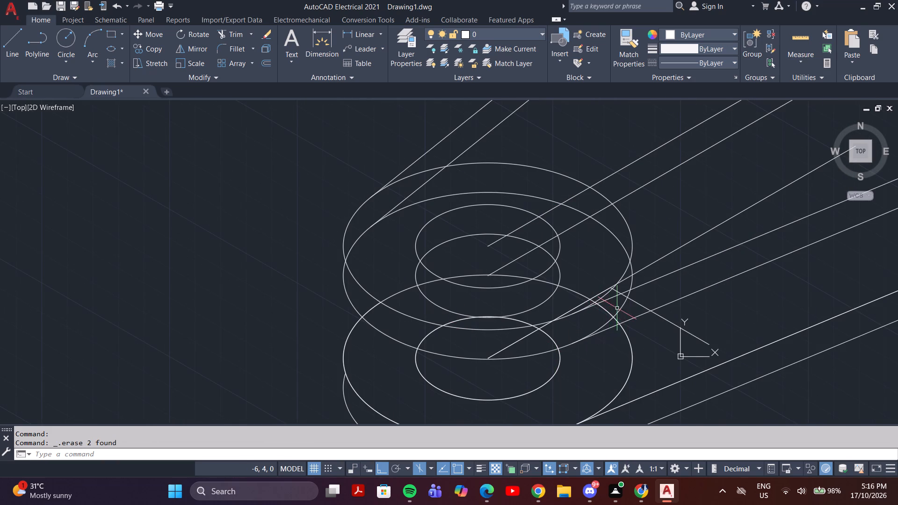
{"action": "type", "text": "tr"}
{"action": "key", "text": "Return"}
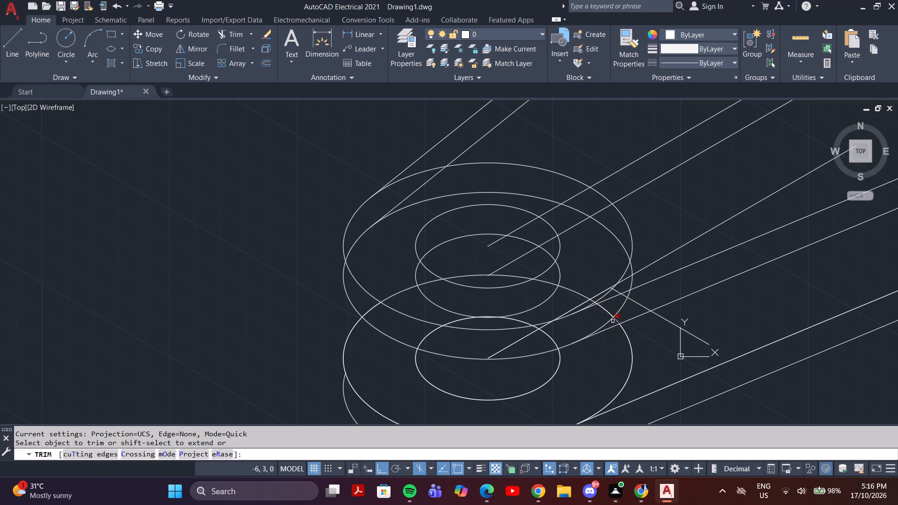
{"action": "scroll", "coordinate": [598, 321], "scroll_direction": "up", "scroll_amount": 3}
{"action": "left_click", "coordinate": [619, 333]}
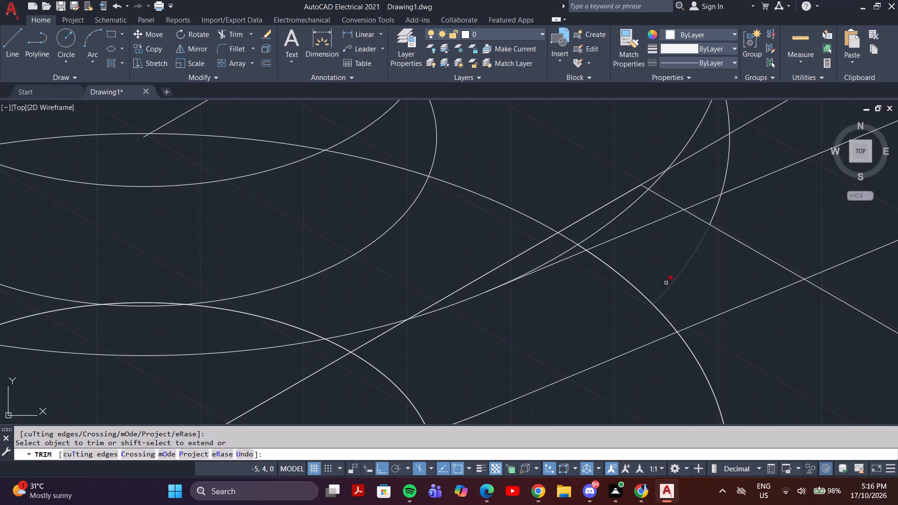
{"action": "left_click", "coordinate": [676, 282]}
{"action": "scroll", "coordinate": [705, 231], "scroll_direction": "down", "scroll_amount": 2}
{"action": "middle_click_drag", "start_coordinate": [698, 247], "coordinate": [620, 302]}
{"action": "left_click", "coordinate": [632, 267]}
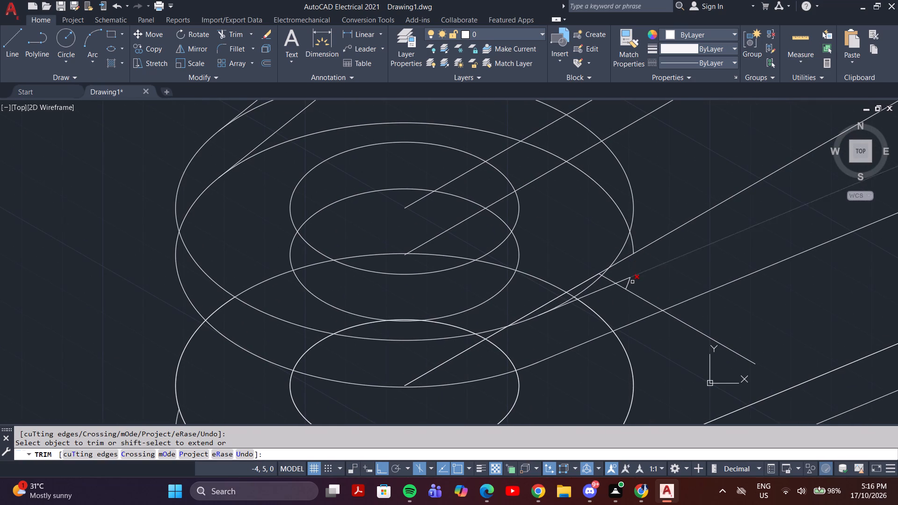
{"action": "left_click", "coordinate": [630, 283]}
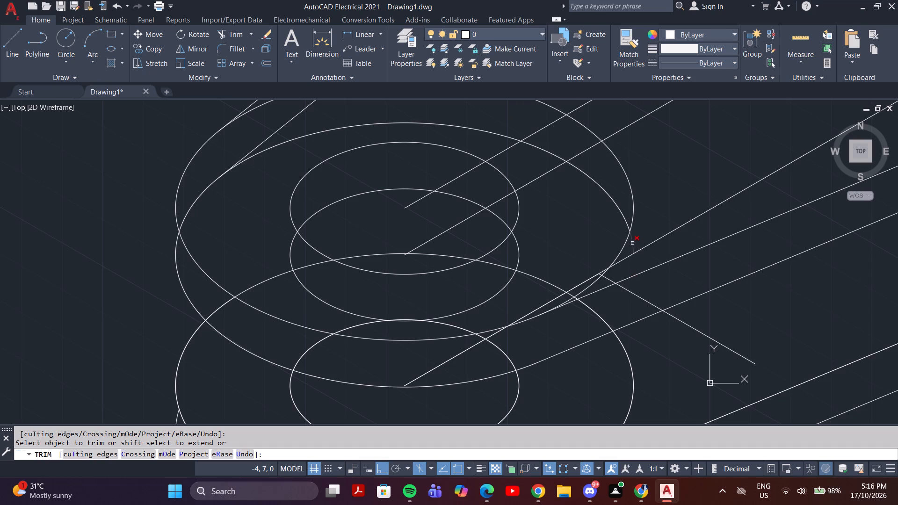
{"action": "left_click", "coordinate": [632, 243]}
{"action": "scroll", "coordinate": [632, 252], "scroll_direction": "down", "scroll_amount": 2}
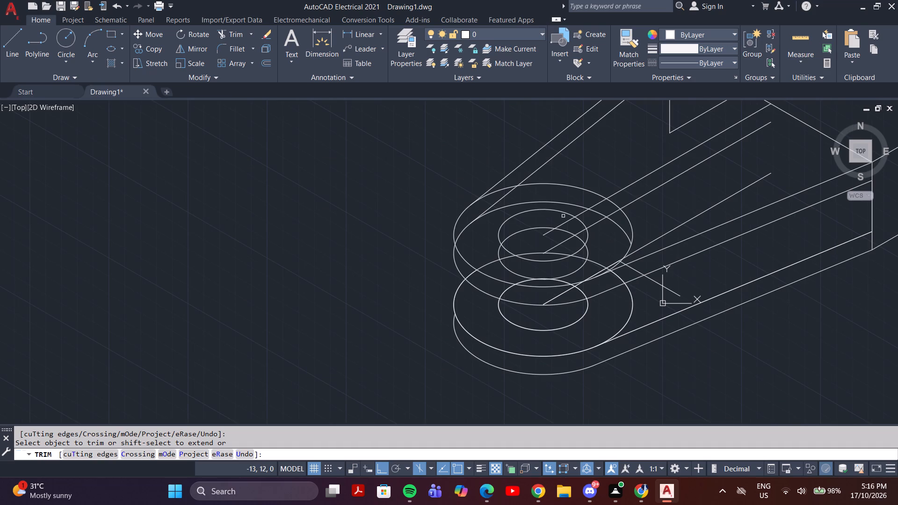
Trim the hidden rear arcs of the upper arm's lower outer isocircle and the end of its rear tangent line inside the round end.
{"action": "left_click", "coordinate": [462, 230]}
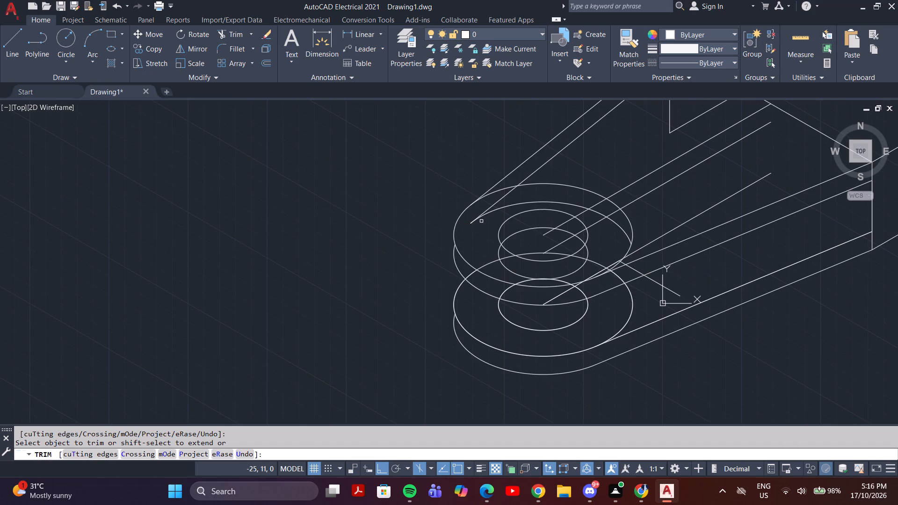
{"action": "left_click", "coordinate": [479, 221]}
{"action": "left_click", "coordinate": [487, 207]}
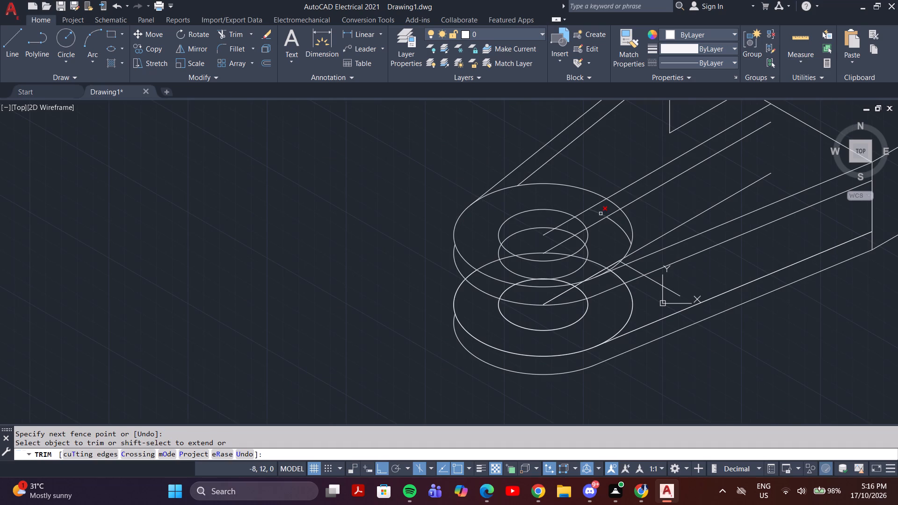
{"action": "left_click", "coordinate": [601, 214]}
{"action": "left_click", "coordinate": [617, 224]}
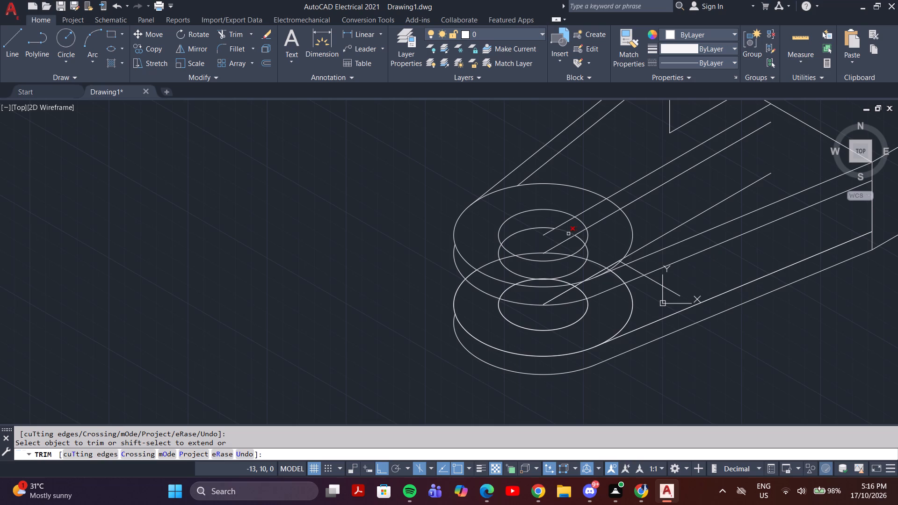
Trim away the lower of the two centre lines running from the upper arm's hole toward the block.
{"action": "left_click", "coordinate": [565, 243]}
{"action": "left_click", "coordinate": [579, 232]}
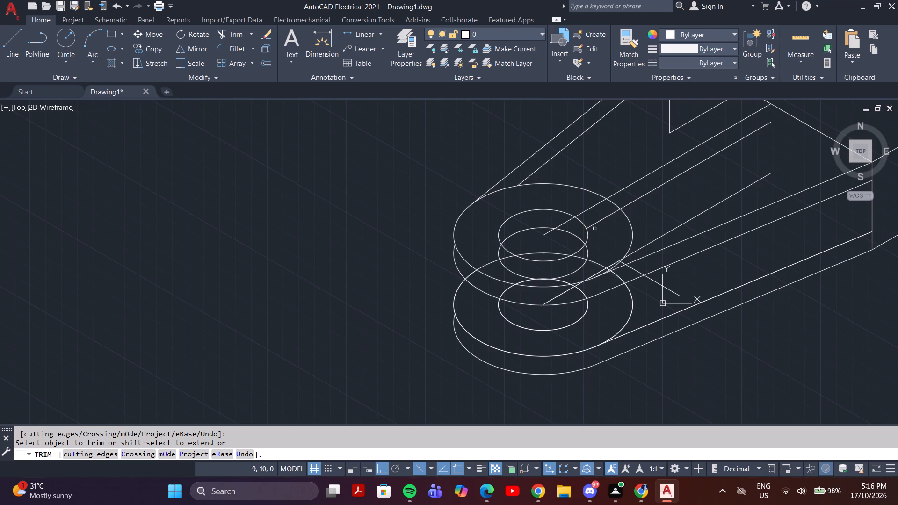
{"action": "left_click", "coordinate": [598, 222]}
{"action": "left_click", "coordinate": [630, 202]}
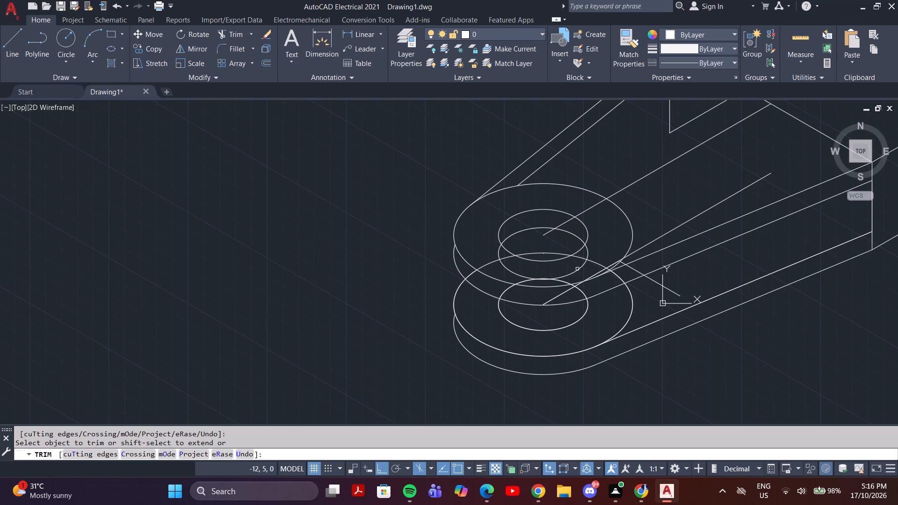
Trim the upper arm's lower hole isocircle to the arc that shows inside the top hole.
{"action": "left_click", "coordinate": [578, 270]}
{"action": "left_click", "coordinate": [517, 278]}
{"action": "left_click", "coordinate": [514, 270]}
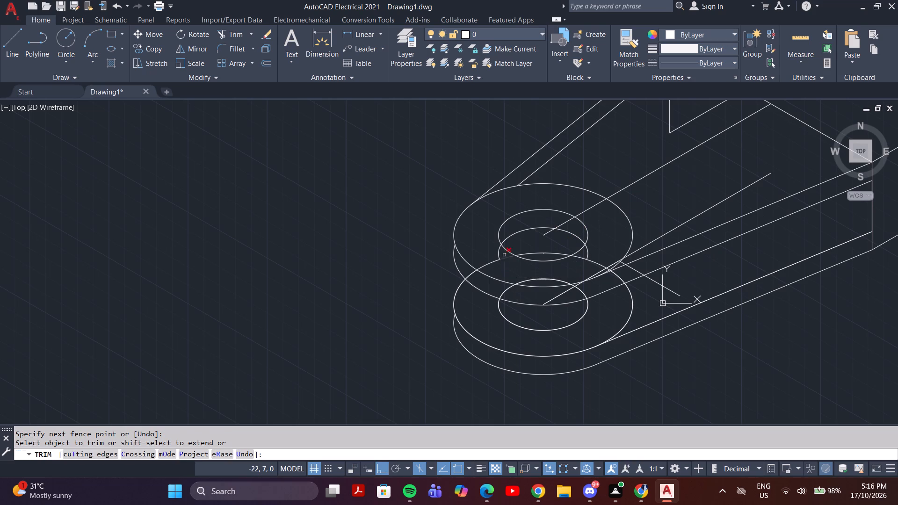
{"action": "left_click", "coordinate": [500, 252]}
{"action": "left_click", "coordinate": [588, 252]}
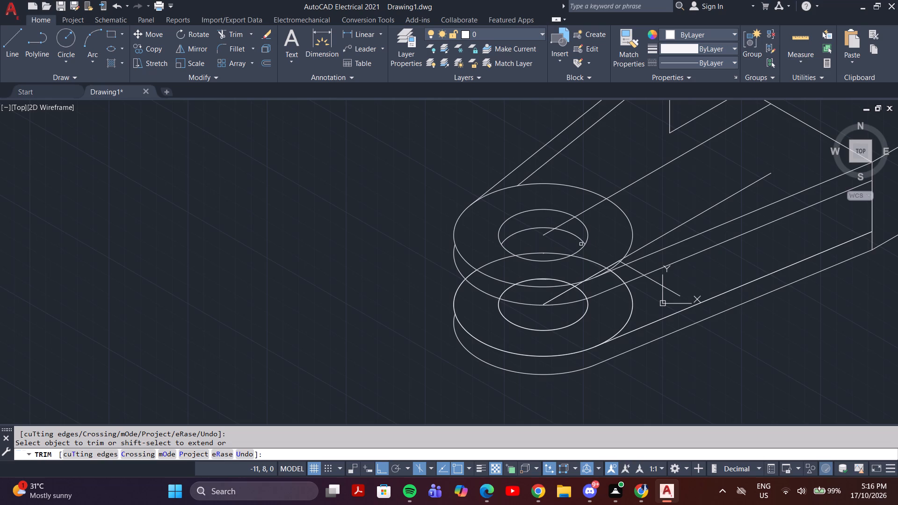
Trim the overlapping lower-end arc crossing the upper hole and remove the remaining lower rear tangent line.
{"action": "scroll", "coordinate": [581, 245], "scroll_direction": "down", "scroll_amount": 1}
{"action": "scroll", "coordinate": [565, 254], "scroll_direction": "up", "scroll_amount": 3}
{"action": "scroll", "coordinate": [519, 245], "scroll_direction": "up", "scroll_amount": 3}
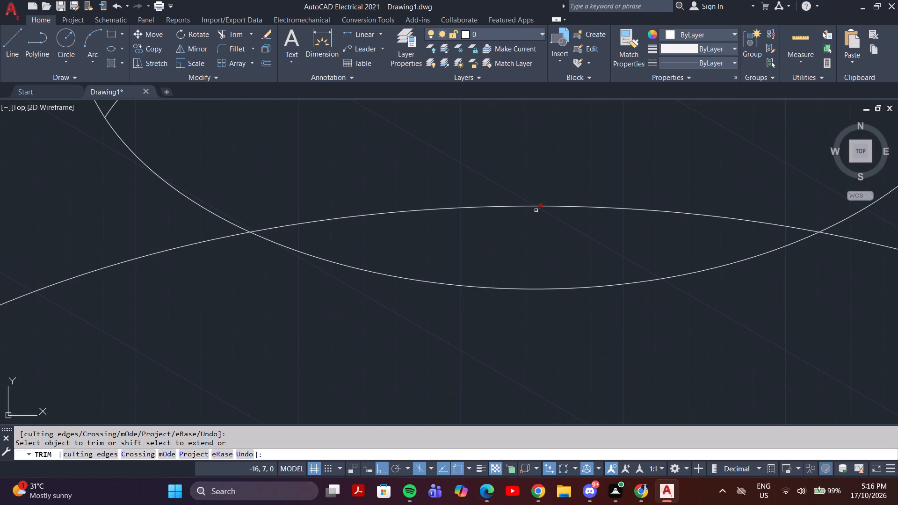
{"action": "left_click", "coordinate": [536, 210]}
{"action": "scroll", "coordinate": [536, 244], "scroll_direction": "down", "scroll_amount": 4}
{"action": "scroll", "coordinate": [559, 313], "scroll_direction": "down", "scroll_amount": 1}
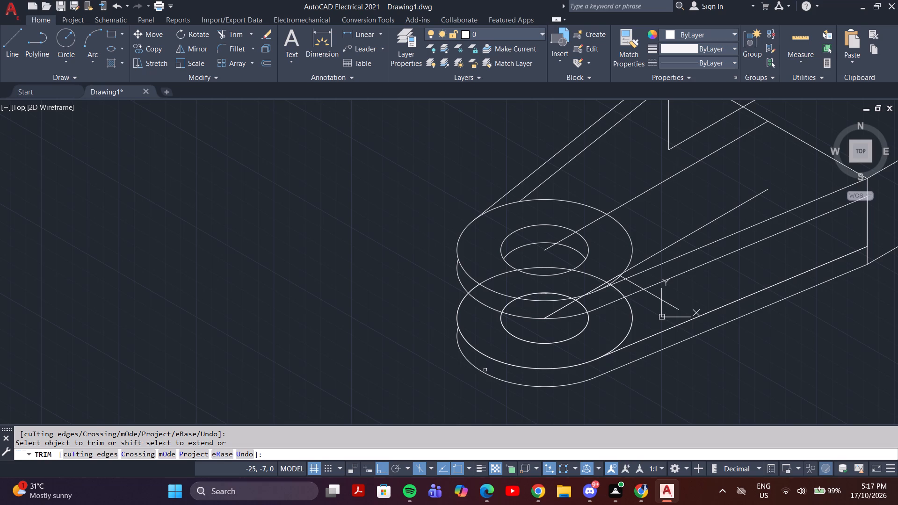
{"action": "left_click", "coordinate": [540, 182]}
{"action": "scroll", "coordinate": [557, 174], "scroll_direction": "down", "scroll_amount": 3}
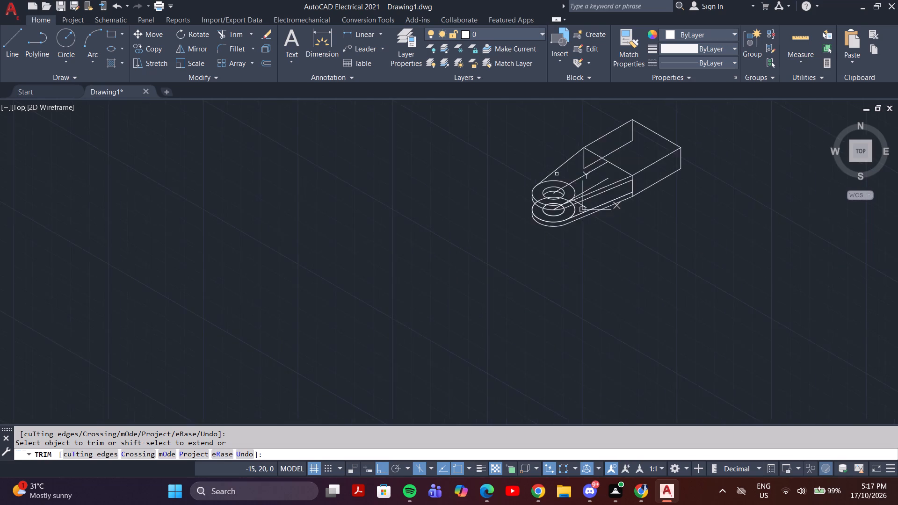
{"action": "scroll", "coordinate": [565, 173], "scroll_direction": "up", "scroll_amount": 3}
{"action": "scroll", "coordinate": [598, 153], "scroll_direction": "down", "scroll_amount": 2}
{"action": "scroll", "coordinate": [602, 190], "scroll_direction": "up", "scroll_amount": 3}
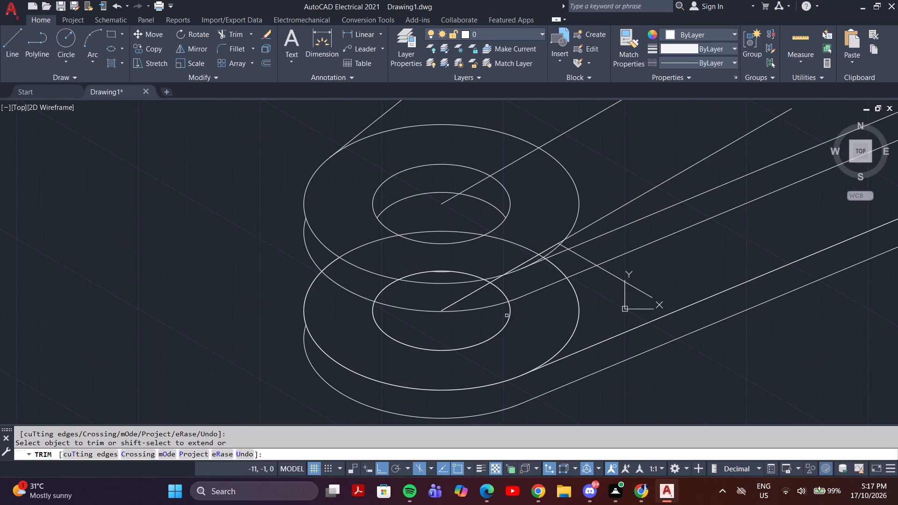
{"action": "key", "text": "Escape"}
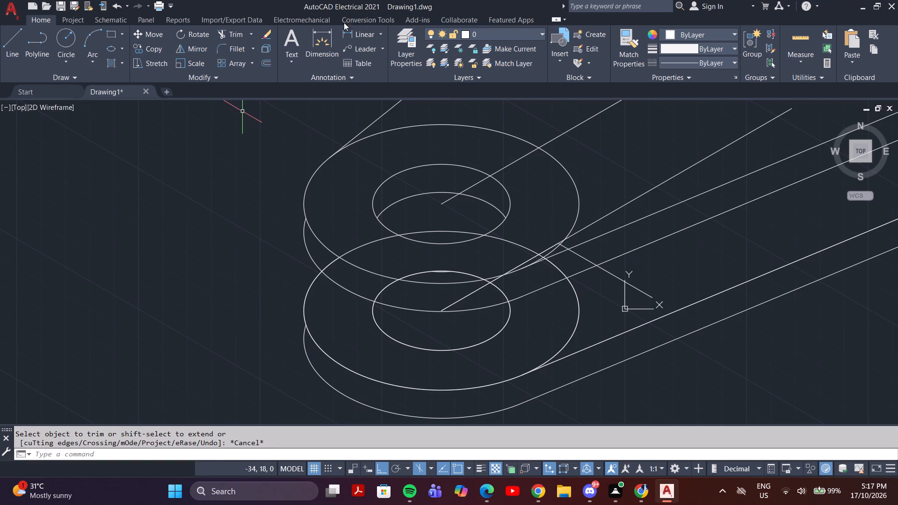
Trim the lower arm's outer isocircle on the block side of its tangent point and where it passes behind the upper arm.
{"action": "type", "text": "tr"}
{"action": "key", "text": "Return"}
{"action": "left_click", "coordinate": [564, 346]}
{"action": "left_click", "coordinate": [564, 342]}
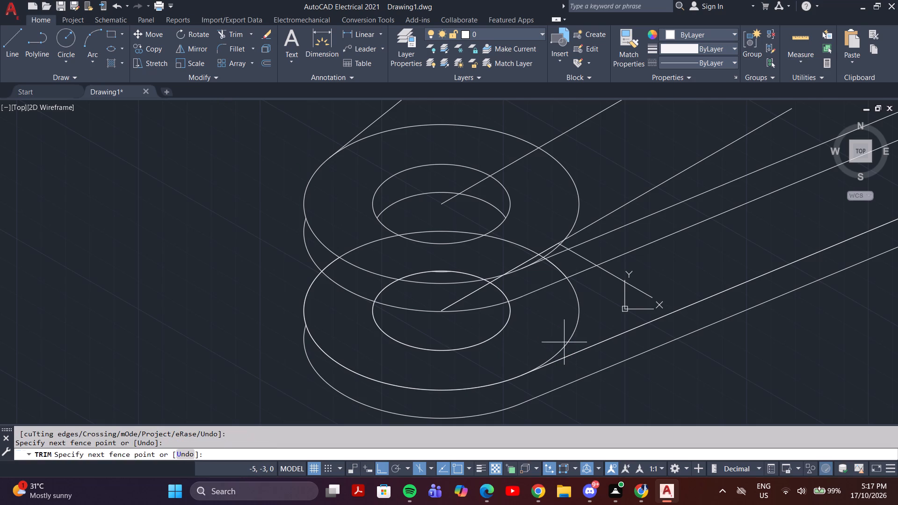
{"action": "left_click", "coordinate": [568, 342]}
{"action": "double_click", "coordinate": [558, 268]}
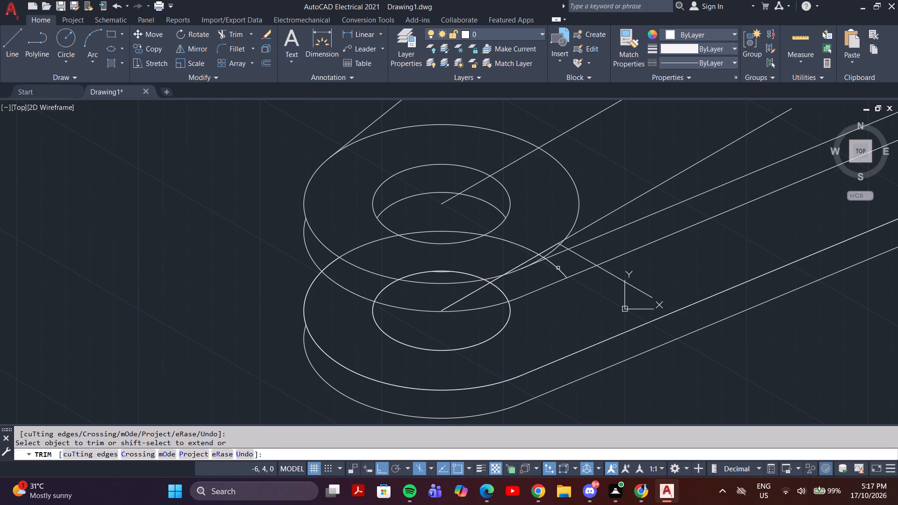
{"action": "left_click", "coordinate": [555, 269]}
{"action": "scroll", "coordinate": [533, 262], "scroll_direction": "up", "scroll_amount": 5}
{"action": "left_click", "coordinate": [625, 217]}
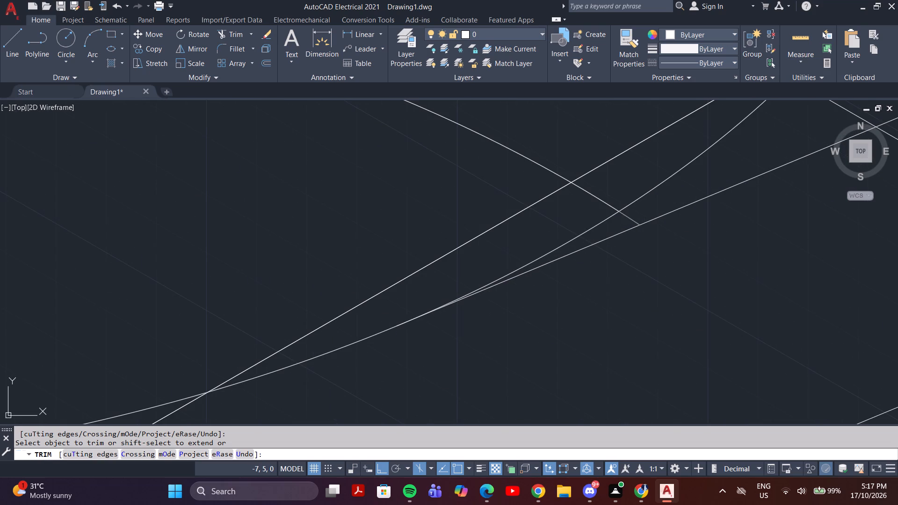
{"action": "left_click", "coordinate": [632, 212]}
{"action": "left_click", "coordinate": [618, 227]}
{"action": "left_click", "coordinate": [592, 186]}
{"action": "left_click", "coordinate": [585, 199]}
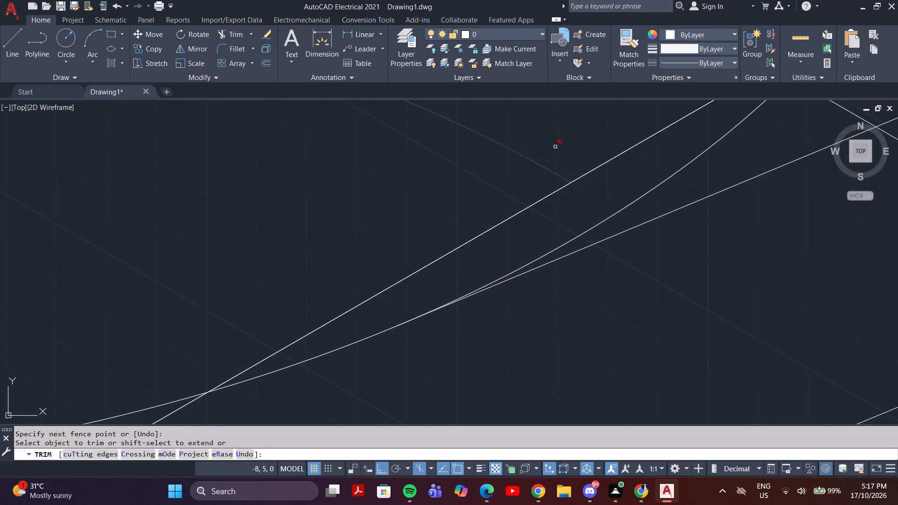
{"action": "left_click", "coordinate": [555, 142]}
{"action": "left_click", "coordinate": [485, 164]}
Trim the rest of the lower outer isocircle's rear arc back to the upper arm's lower outline.
{"action": "scroll", "coordinate": [484, 164], "scroll_direction": "down", "scroll_amount": 3}
{"action": "middle_click_drag", "start_coordinate": [369, 163], "coordinate": [397, 202]}
{"action": "scroll", "coordinate": [398, 190], "scroll_direction": "down", "scroll_amount": 3}
{"action": "middle_click_drag", "start_coordinate": [399, 187], "coordinate": [416, 192]}
{"action": "left_click", "coordinate": [319, 204]}
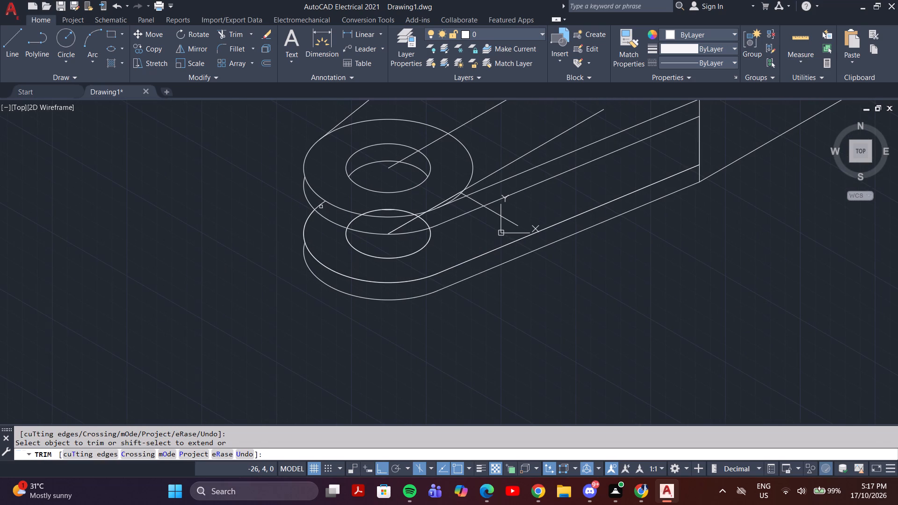
{"action": "scroll", "coordinate": [320, 205], "scroll_direction": "up", "scroll_amount": 4}
{"action": "left_click", "coordinate": [315, 213]}
{"action": "left_click", "coordinate": [296, 203]}
{"action": "scroll", "coordinate": [299, 205], "scroll_direction": "down", "scroll_amount": 3}
{"action": "scroll", "coordinate": [368, 244], "scroll_direction": "down", "scroll_amount": 1}
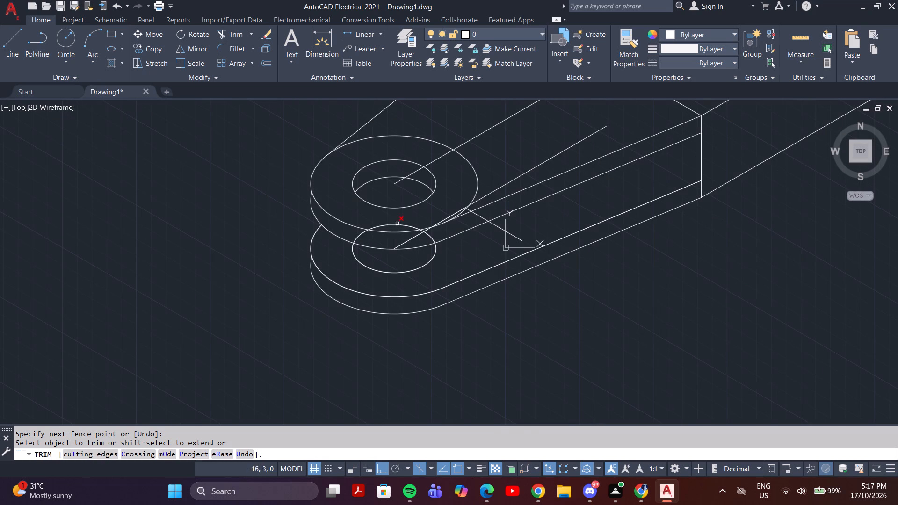
{"action": "scroll", "coordinate": [446, 230], "scroll_direction": "up", "scroll_amount": 3}
{"action": "middle_click_drag", "start_coordinate": [447, 208], "coordinate": [428, 295]}
{"action": "scroll", "coordinate": [427, 294], "scroll_direction": "down", "scroll_amount": 1}
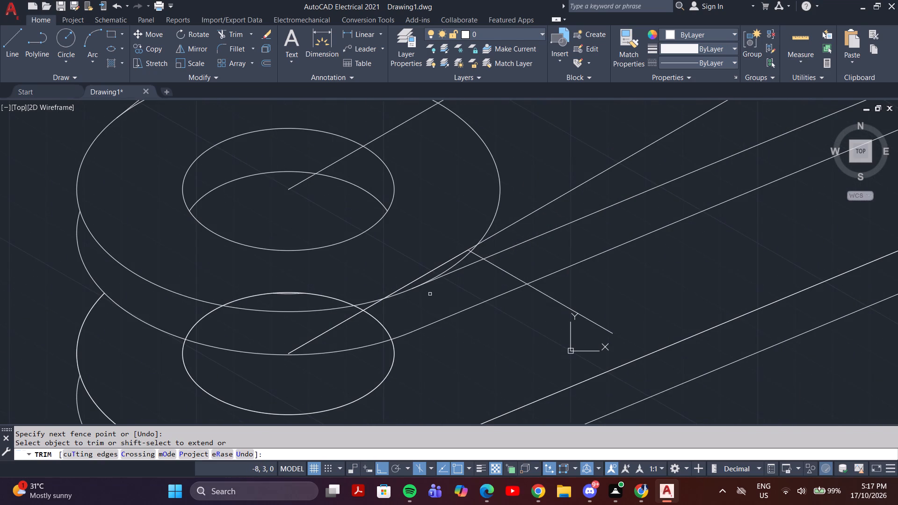
{"action": "key", "text": "Escape"}
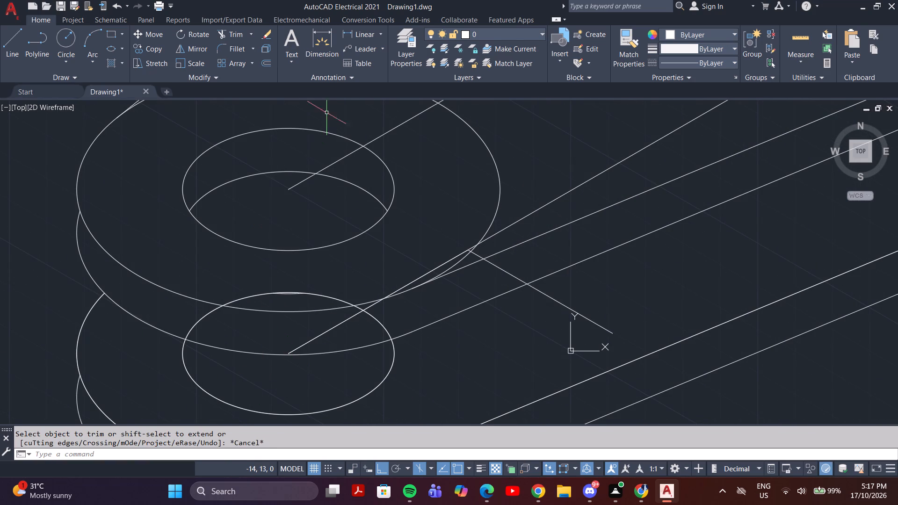
Check the length of the construction line from the lower hole's centre with an aligned dimension, without placing it.
{"action": "left_click", "coordinate": [349, 34]}
{"action": "left_click", "coordinate": [286, 356]}
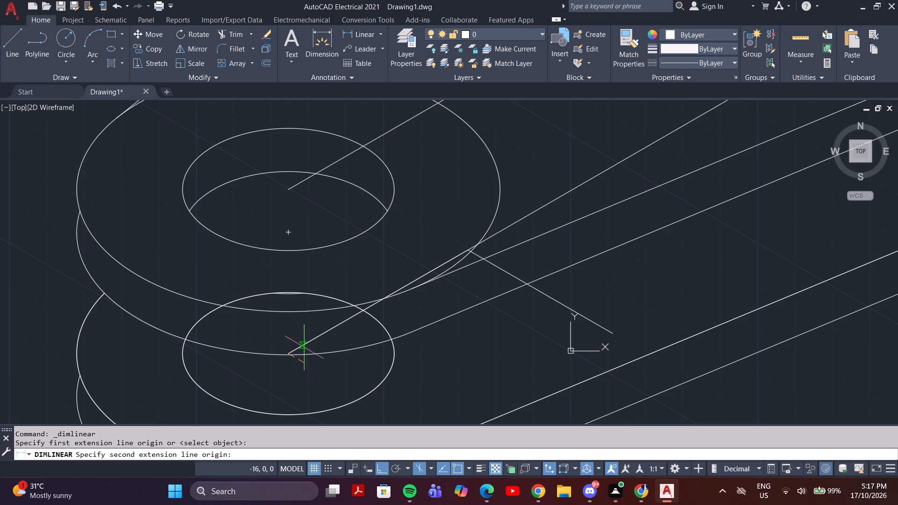
{"action": "left_click", "coordinate": [382, 29]}
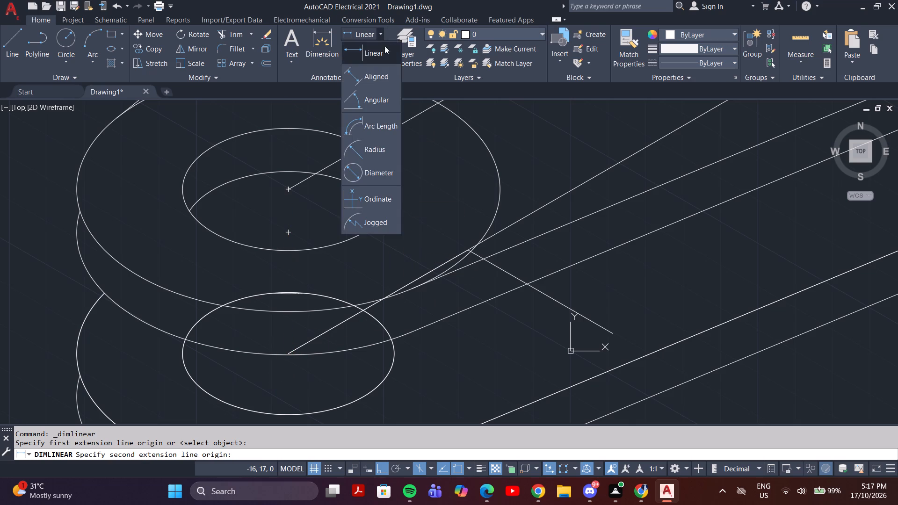
{"action": "left_click_drag", "start_coordinate": [380, 77], "coordinate": [384, 79]}
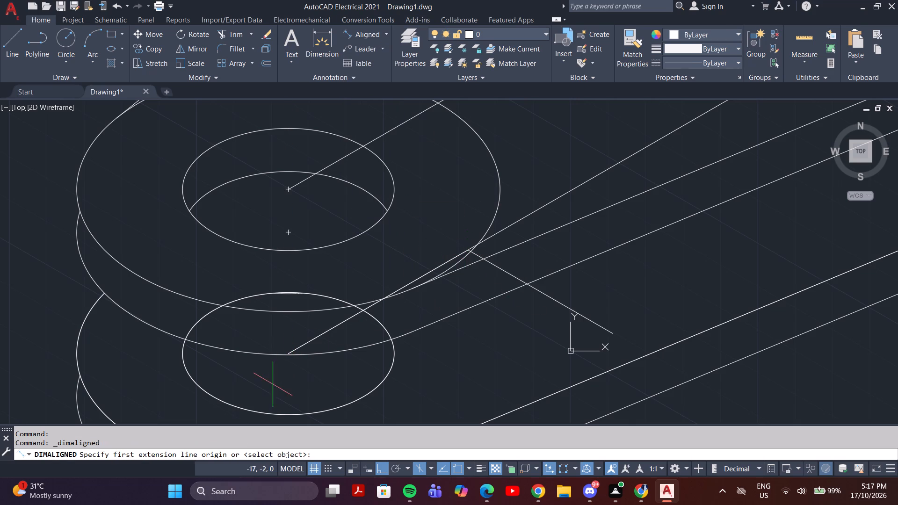
{"action": "left_click", "coordinate": [290, 354]}
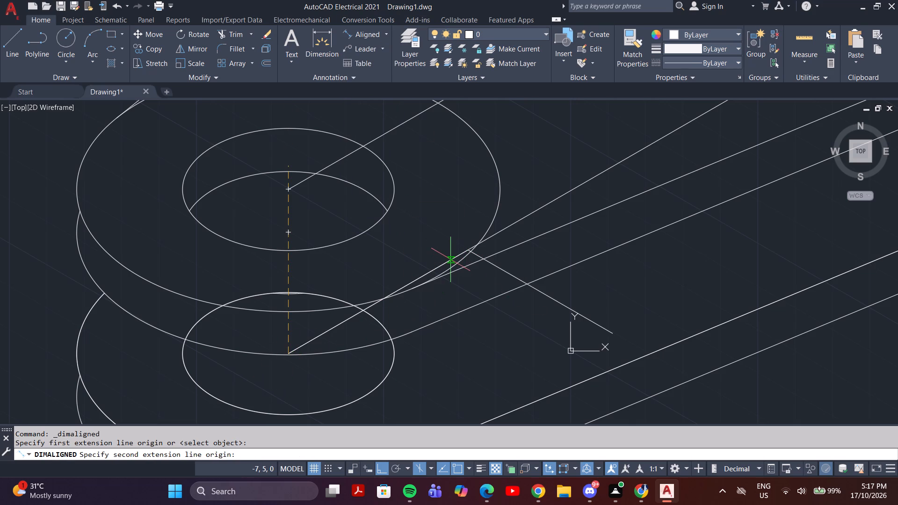
{"action": "key", "text": "F8"}
{"action": "left_click", "coordinate": [470, 247]}
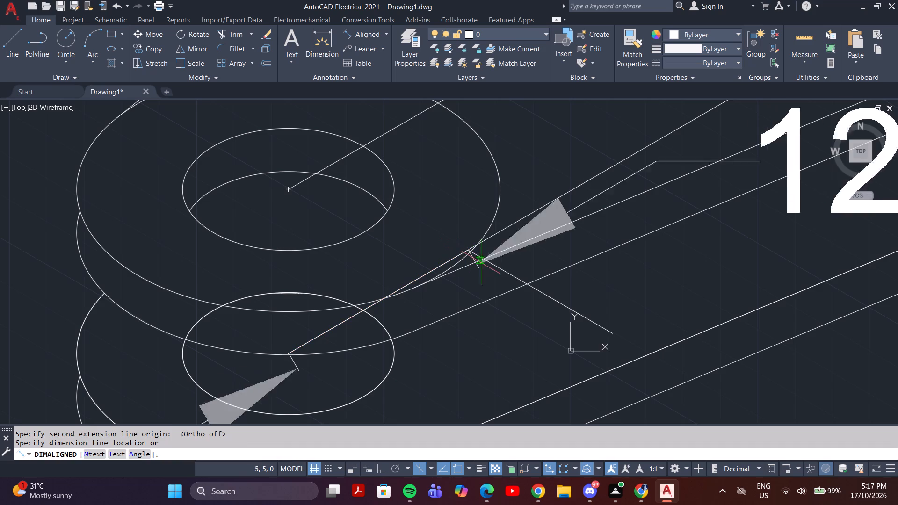
{"action": "scroll", "coordinate": [513, 337], "scroll_direction": "down", "scroll_amount": 4}
{"action": "key", "text": "Escape"}
Move the selected isometric part about one part-width in the +X direction into clear space.
{"action": "middle_click_drag", "start_coordinate": [513, 350], "coordinate": [342, 345]}
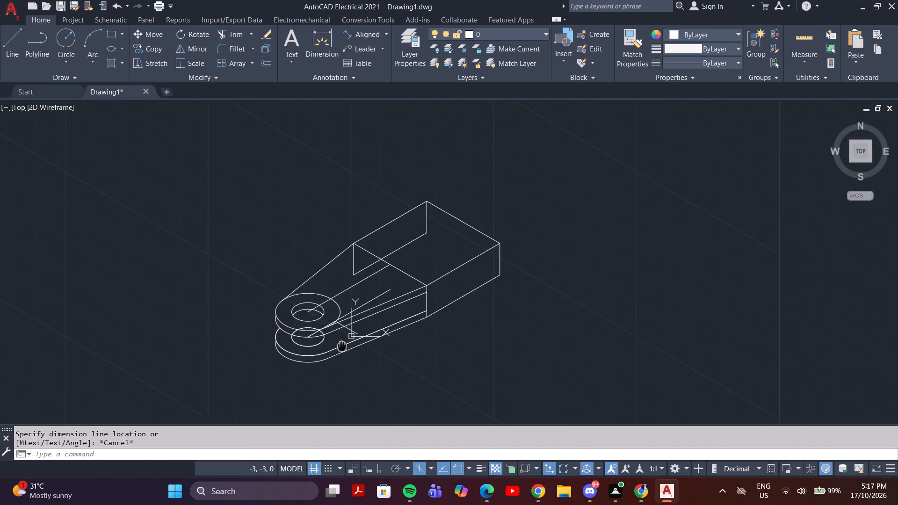
{"action": "middle_click_drag", "start_coordinate": [342, 345], "coordinate": [341, 344]}
{"action": "scroll", "coordinate": [340, 342], "scroll_direction": "up", "scroll_amount": 4}
{"action": "scroll", "coordinate": [418, 324], "scroll_direction": "up", "scroll_amount": 1}
{"action": "scroll", "coordinate": [419, 328], "scroll_direction": "down", "scroll_amount": 2}
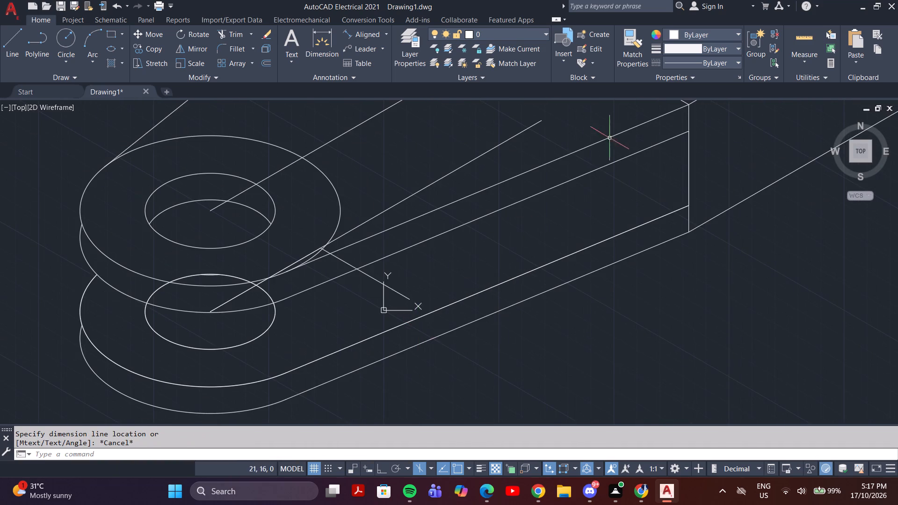
{"action": "scroll", "coordinate": [596, 283], "scroll_direction": "down", "scroll_amount": 3}
{"action": "left_click_drag", "start_coordinate": [679, 143], "coordinate": [665, 161]}
{"action": "left_click", "coordinate": [480, 350]}
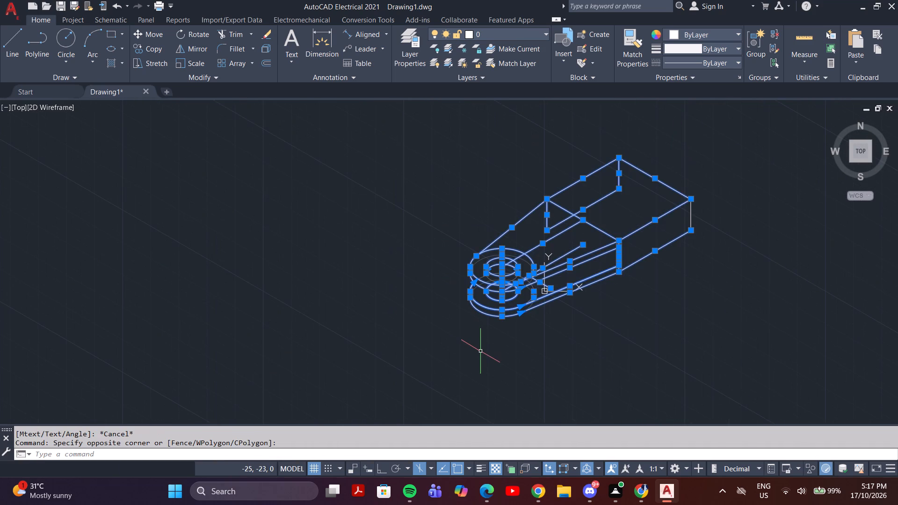
{"action": "key", "text": "m"}
{"action": "key", "text": "Return"}
{"action": "left_click_drag", "start_coordinate": [560, 248], "coordinate": [607, 248]}
{"action": "left_click", "coordinate": [775, 224]}
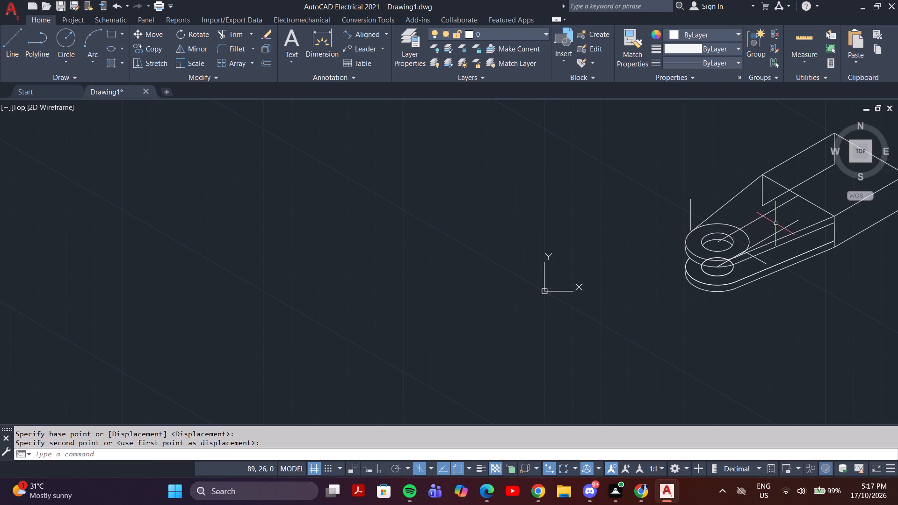
Erase the stray vertical line left behind beside the upper arm's rounded end.
{"action": "middle_click_drag", "start_coordinate": [713, 352], "coordinate": [319, 386]}
{"action": "scroll", "coordinate": [335, 320], "scroll_direction": "up", "scroll_amount": 2}
{"action": "middle_click_drag", "start_coordinate": [335, 320], "coordinate": [438, 335]}
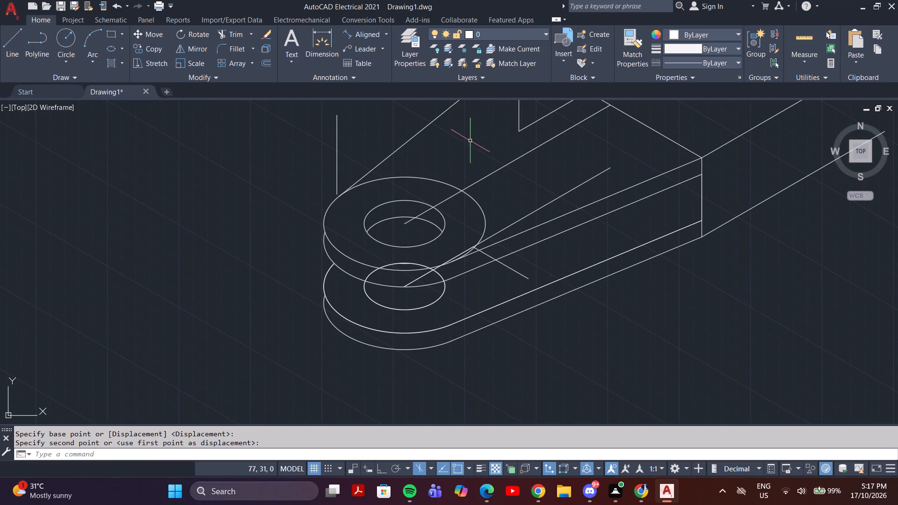
{"action": "scroll", "coordinate": [447, 174], "scroll_direction": "down", "scroll_amount": 2}
{"action": "middle_click_drag", "start_coordinate": [447, 174], "coordinate": [474, 243]}
{"action": "scroll", "coordinate": [459, 219], "scroll_direction": "up", "scroll_amount": 3}
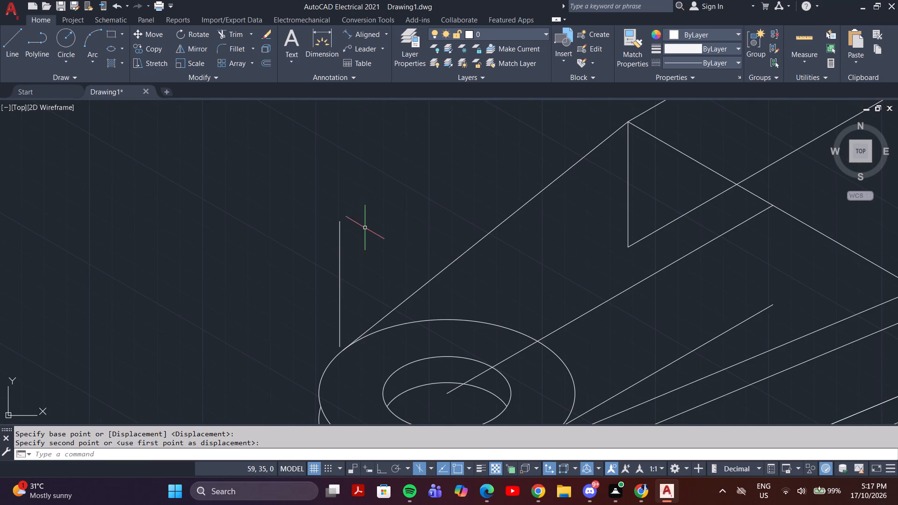
{"action": "left_click", "coordinate": [365, 228]}
{"action": "left_click", "coordinate": [257, 278]}
{"action": "scroll", "coordinate": [379, 273], "scroll_direction": "down", "scroll_amount": 3}
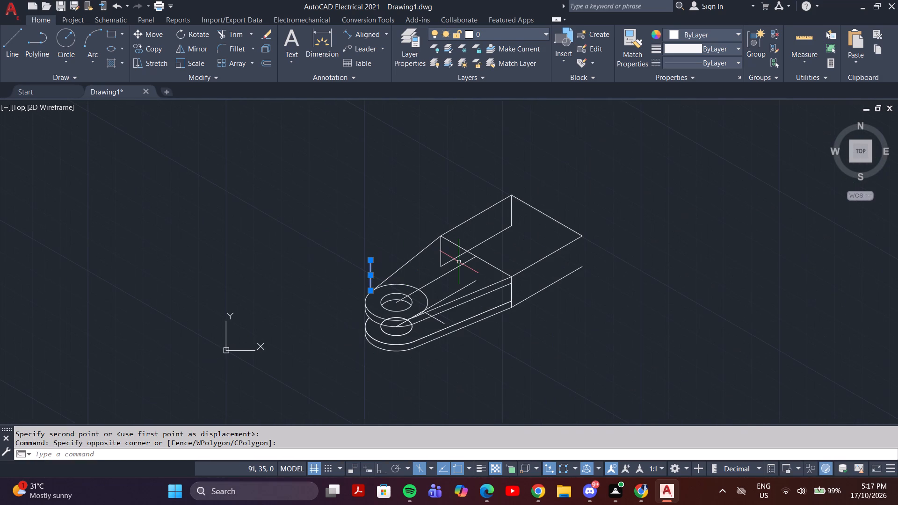
{"action": "key", "text": "Delete"}
With Ortho on, draw a line continuing the short gap-end construction line across and beyond both lower arm edges.
{"action": "scroll", "coordinate": [433, 330], "scroll_direction": "up", "scroll_amount": 4}
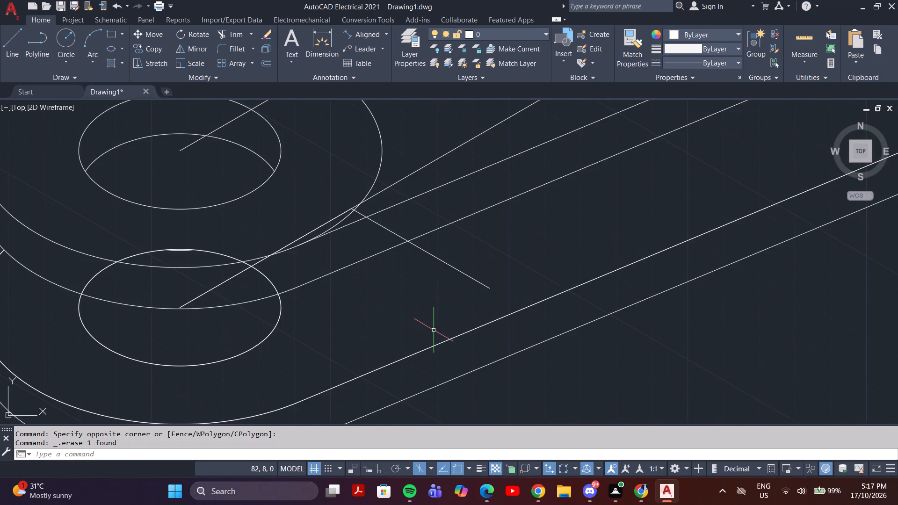
{"action": "scroll", "coordinate": [434, 330], "scroll_direction": "down", "scroll_amount": 1}
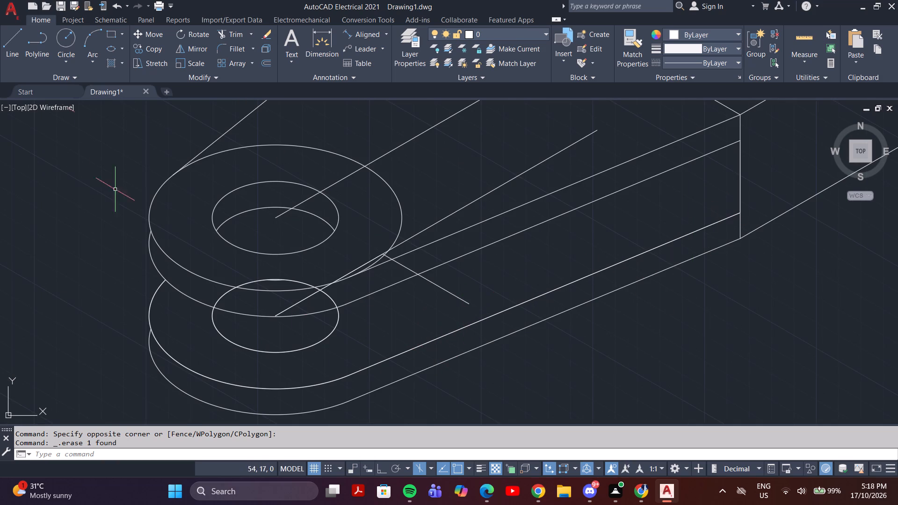
{"action": "left_click", "coordinate": [14, 48]}
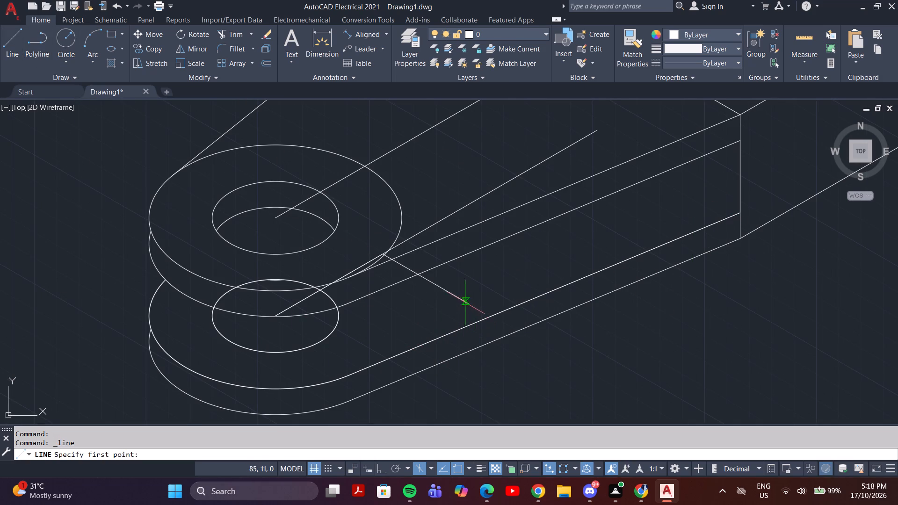
{"action": "left_click_drag", "start_coordinate": [470, 304], "coordinate": [477, 307]}
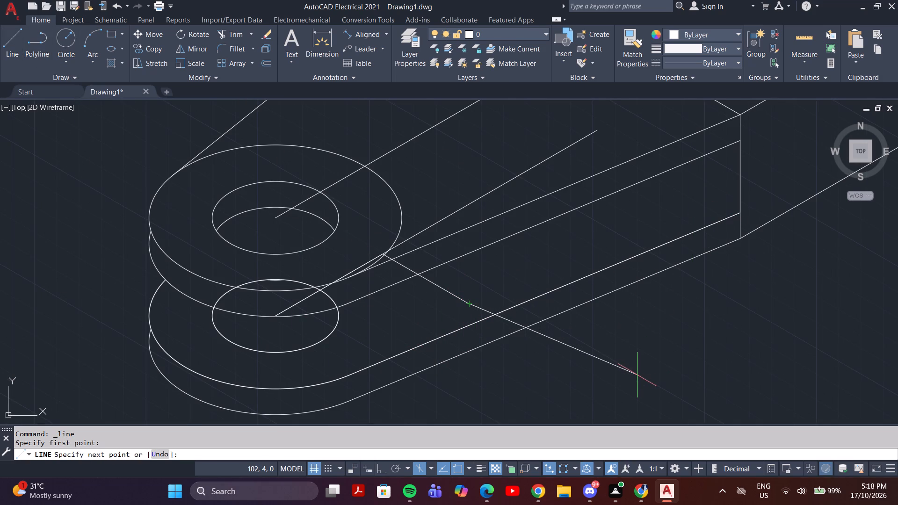
{"action": "key", "text": "F8"}
{"action": "left_click", "coordinate": [646, 384]}
{"action": "key", "text": "Escape"}
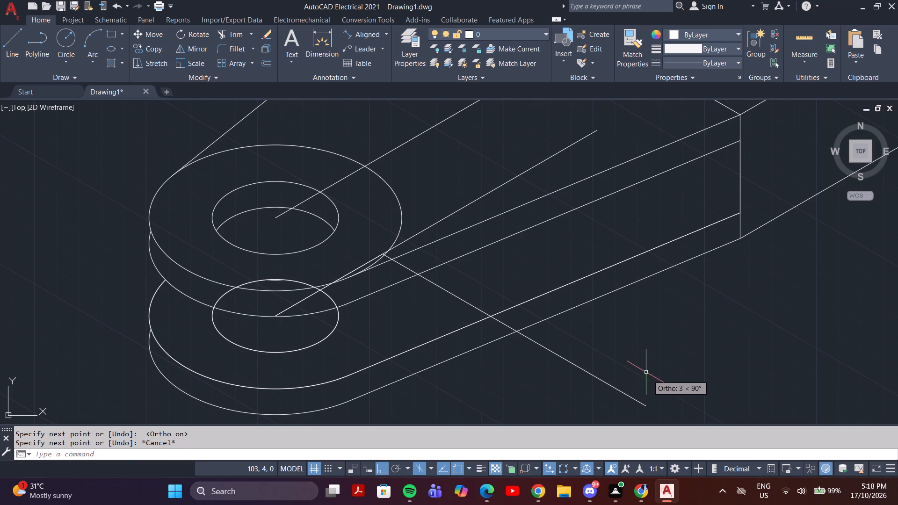
Draw a vertical line from where the gap-end line crosses the lower arm's top edge up to the upper arm's lower edge.
{"action": "key", "text": "l"}
{"action": "key", "text": "Return"}
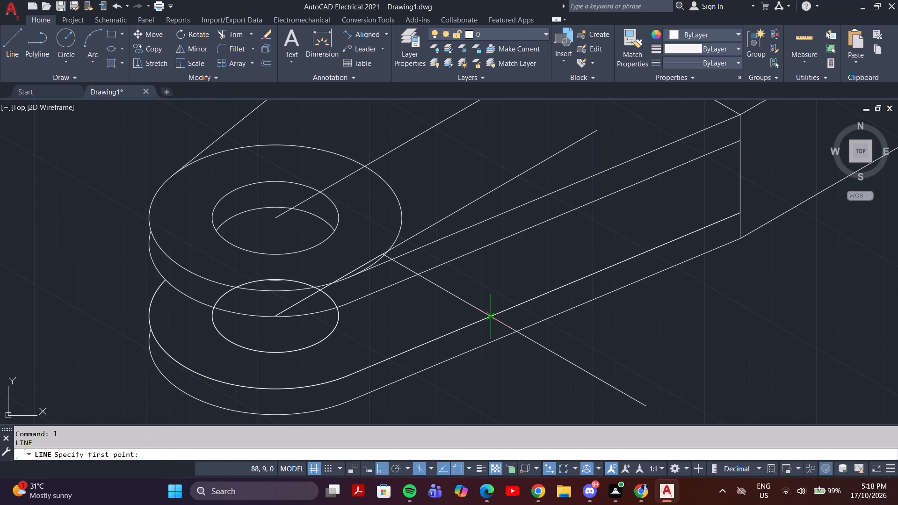
{"action": "left_click", "coordinate": [491, 319]}
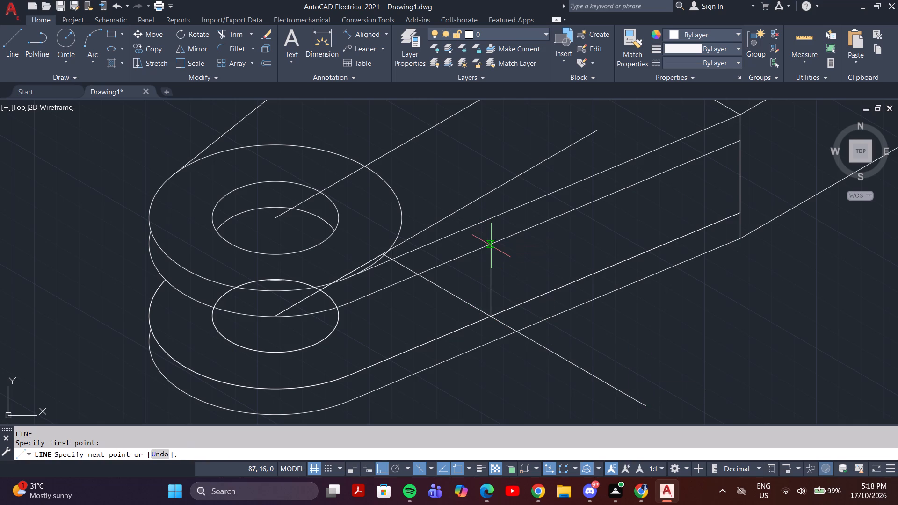
{"action": "left_click", "coordinate": [491, 246]}
{"action": "key", "text": "Escape"}
{"action": "scroll", "coordinate": [570, 372], "scroll_direction": "down", "scroll_amount": 3}
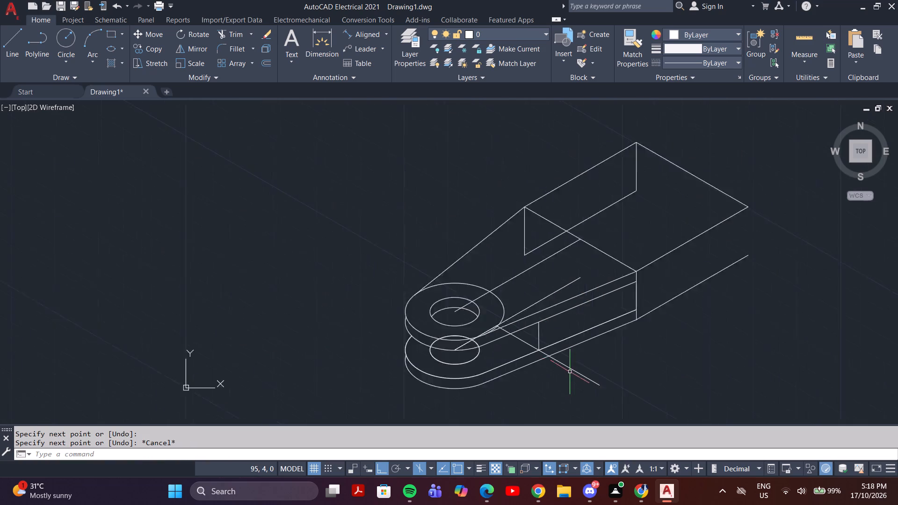
Trim the gap-end line beyond the lower arm's top edge and where it passes behind the upper arm, including the small leftover stub.
{"action": "scroll", "coordinate": [576, 372], "scroll_direction": "up", "scroll_amount": 3}
{"action": "left_click", "coordinate": [565, 378]}
{"action": "key", "text": "Escape"}
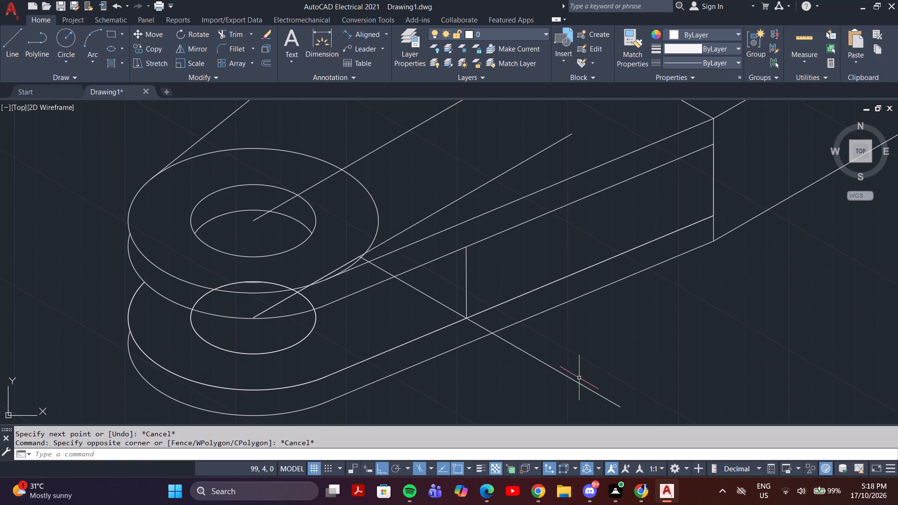
{"action": "type", "text": "tr"}
{"action": "key", "text": "Return"}
{"action": "left_click_drag", "start_coordinate": [595, 373], "coordinate": [580, 380]}
{"action": "left_click", "coordinate": [536, 399]}
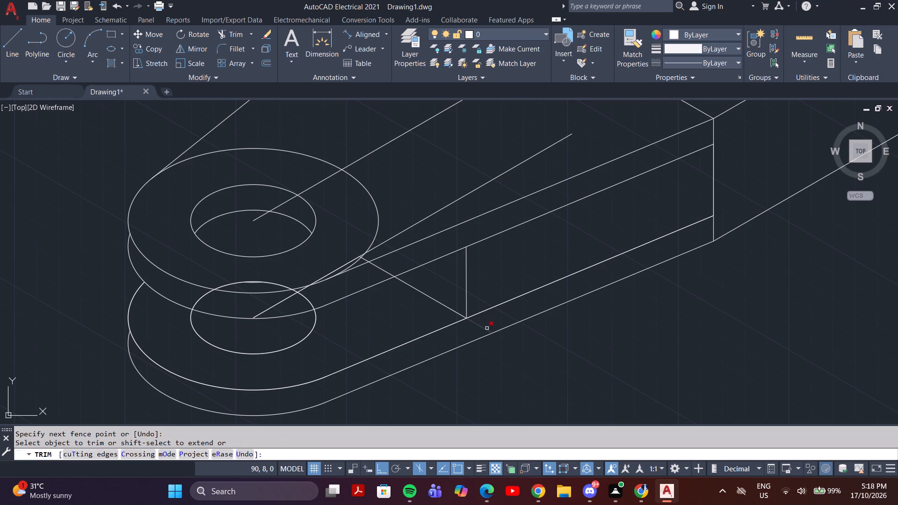
{"action": "left_click", "coordinate": [485, 327]}
{"action": "middle_click_drag", "start_coordinate": [611, 377], "coordinate": [705, 400]}
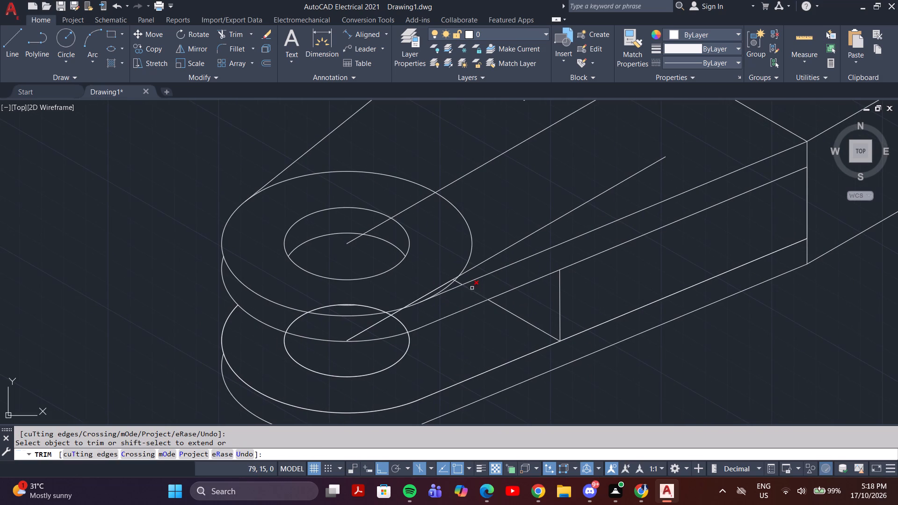
{"action": "left_click", "coordinate": [472, 292]}
{"action": "scroll", "coordinate": [469, 285], "scroll_direction": "up", "scroll_amount": 3}
{"action": "left_click", "coordinate": [423, 283]}
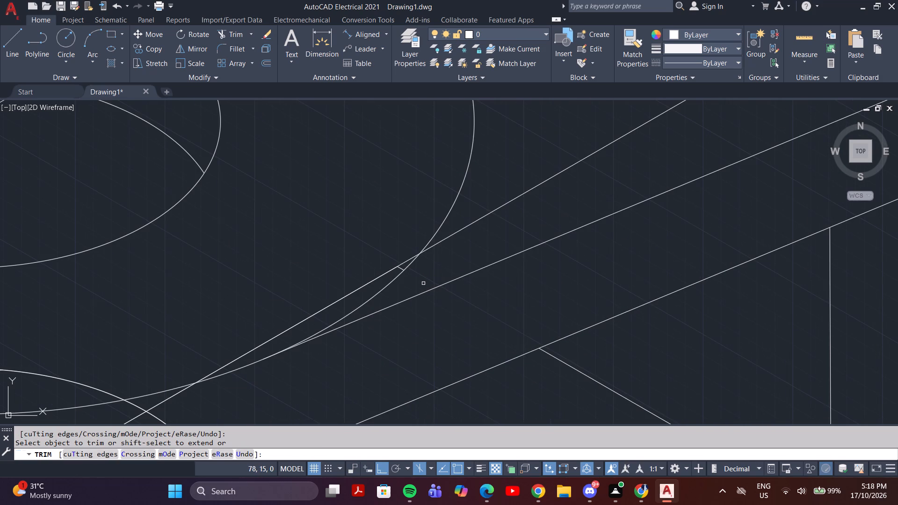
{"action": "scroll", "coordinate": [399, 268], "scroll_direction": "up", "scroll_amount": 3}
{"action": "left_click_drag", "start_coordinate": [387, 252], "coordinate": [383, 296]}
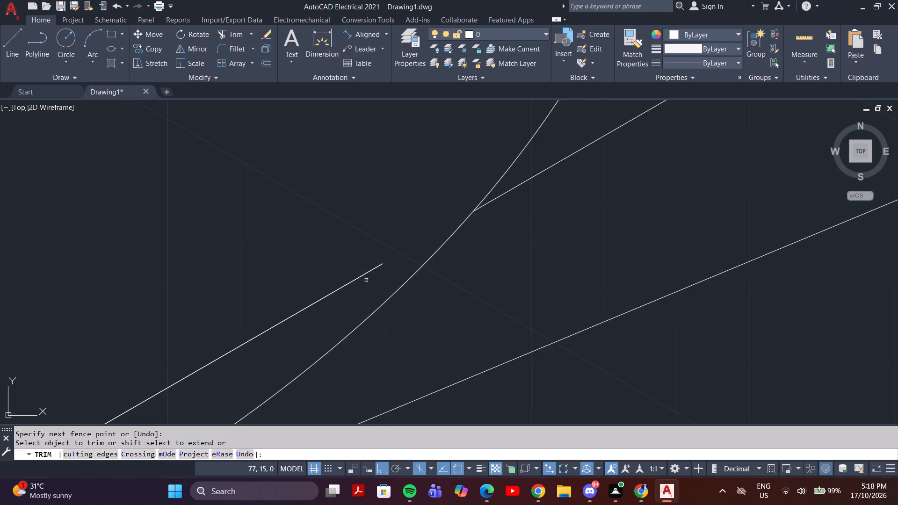
Trim away the lower hole's construction centreline and the small duplicate arc at the top of the lower hole.
{"action": "left_click", "coordinate": [355, 274]}
{"action": "left_click", "coordinate": [251, 339]}
{"action": "left_click", "coordinate": [261, 346]}
{"action": "left_click", "coordinate": [272, 290]}
{"action": "left_click", "coordinate": [681, 113]}
{"action": "left_click", "coordinate": [590, 139]}
{"action": "scroll", "coordinate": [621, 176], "scroll_direction": "down", "scroll_amount": 5}
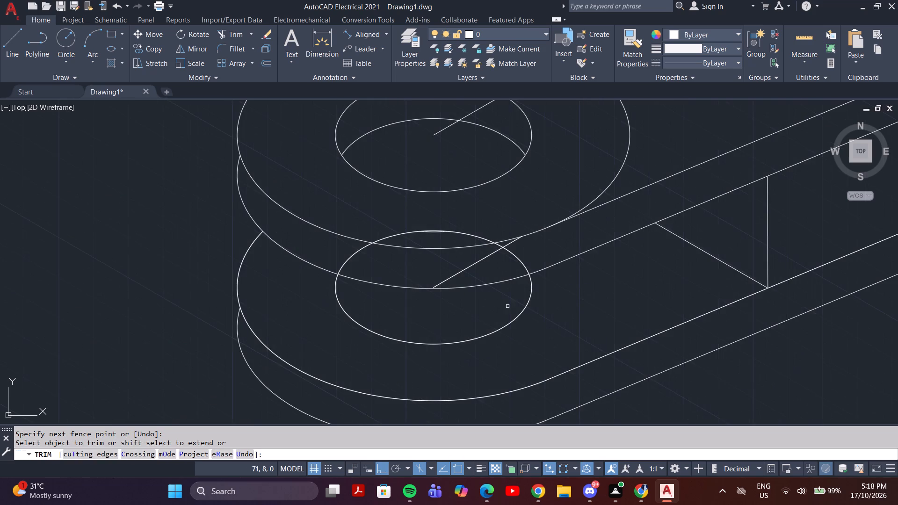
{"action": "scroll", "coordinate": [462, 268], "scroll_direction": "up", "scroll_amount": 2}
{"action": "left_click", "coordinate": [488, 281]}
{"action": "left_click", "coordinate": [462, 266]}
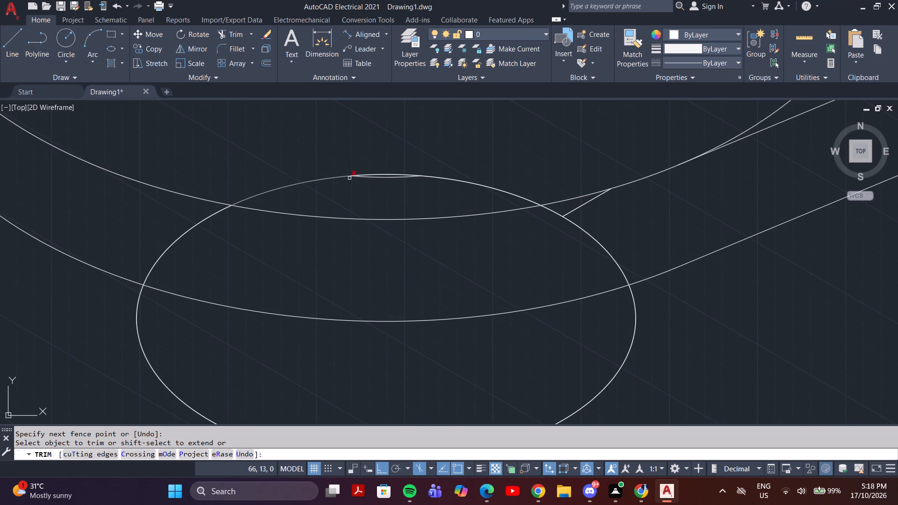
{"action": "left_click", "coordinate": [377, 177]}
{"action": "scroll", "coordinate": [625, 220], "scroll_direction": "up", "scroll_amount": 4}
{"action": "left_click_drag", "start_coordinate": [498, 190], "coordinate": [447, 190]}
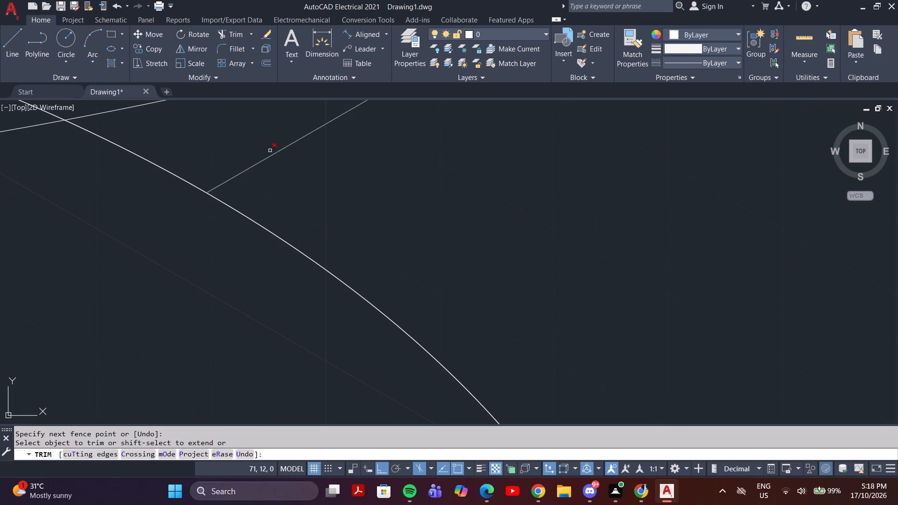
{"action": "left_click_drag", "start_coordinate": [255, 145], "coordinate": [260, 146]}
{"action": "left_click", "coordinate": [293, 160]}
Trim away the construction centreline running from the upper hole's centre toward the block.
{"action": "scroll", "coordinate": [389, 181], "scroll_direction": "down", "scroll_amount": 3}
{"action": "middle_click_drag", "start_coordinate": [432, 172], "coordinate": [336, 372]}
{"action": "scroll", "coordinate": [341, 363], "scroll_direction": "down", "scroll_amount": 4}
{"action": "scroll", "coordinate": [420, 303], "scroll_direction": "up", "scroll_amount": 1}
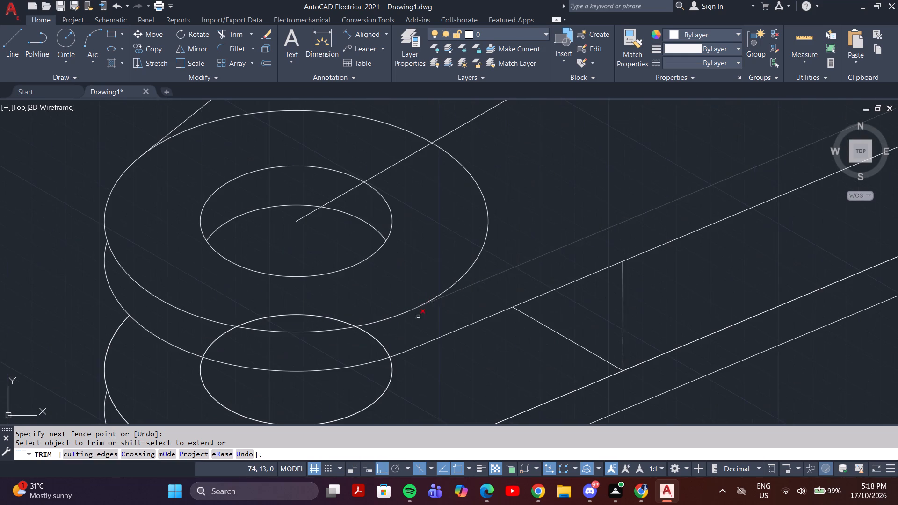
{"action": "left_click", "coordinate": [311, 212]}
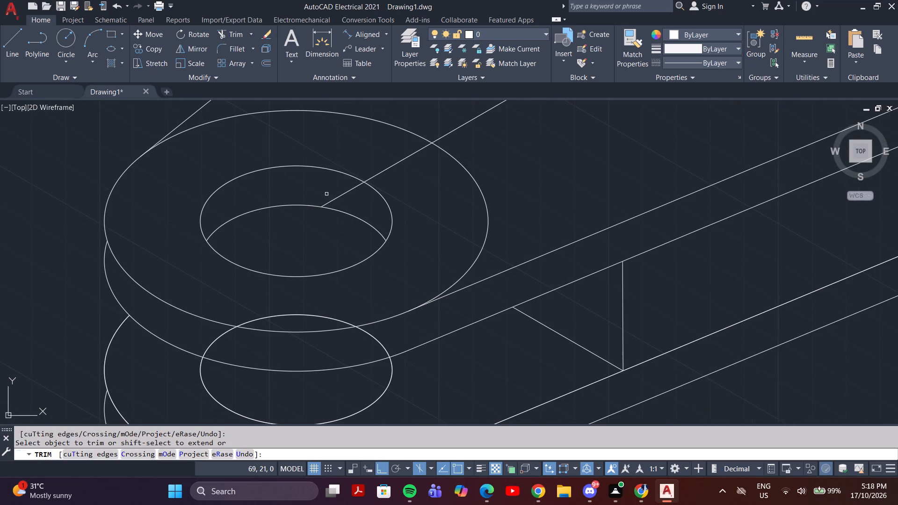
{"action": "left_click", "coordinate": [330, 194]}
{"action": "left_click", "coordinate": [345, 198]}
{"action": "left_click", "coordinate": [406, 145]}
{"action": "left_click", "coordinate": [413, 155]}
{"action": "left_click", "coordinate": [467, 112]}
{"action": "left_click", "coordinate": [484, 131]}
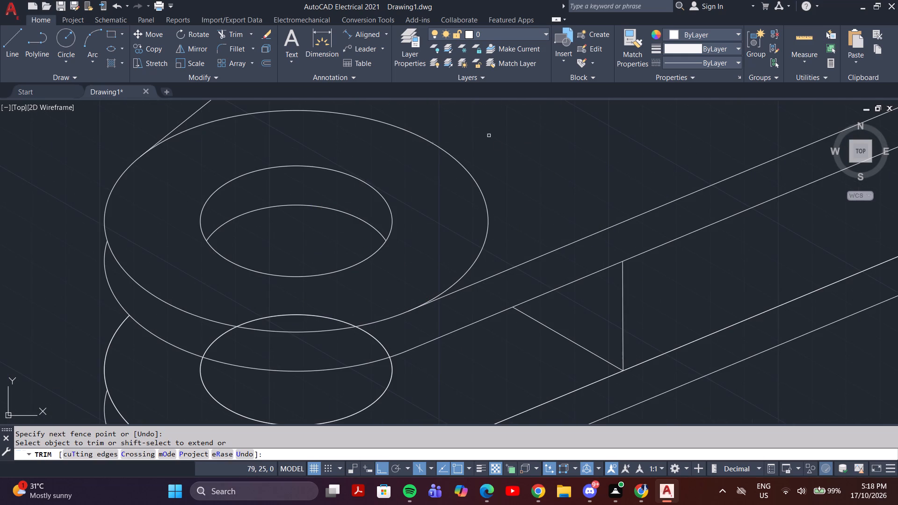
Trim the lower hole's isocircle wherever it is hidden behind the upper arm, back to the upper arm's lower outline.
{"action": "scroll", "coordinate": [497, 147], "scroll_direction": "down", "scroll_amount": 2}
{"action": "scroll", "coordinate": [438, 239], "scroll_direction": "up", "scroll_amount": 2}
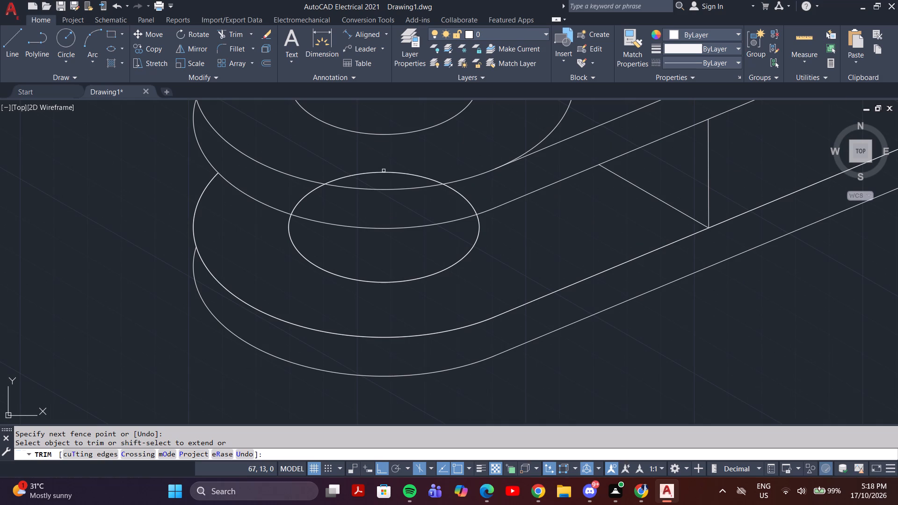
{"action": "left_click", "coordinate": [384, 171]}
{"action": "left_click", "coordinate": [363, 180]}
{"action": "left_click", "coordinate": [367, 167]}
{"action": "left_click", "coordinate": [330, 196]}
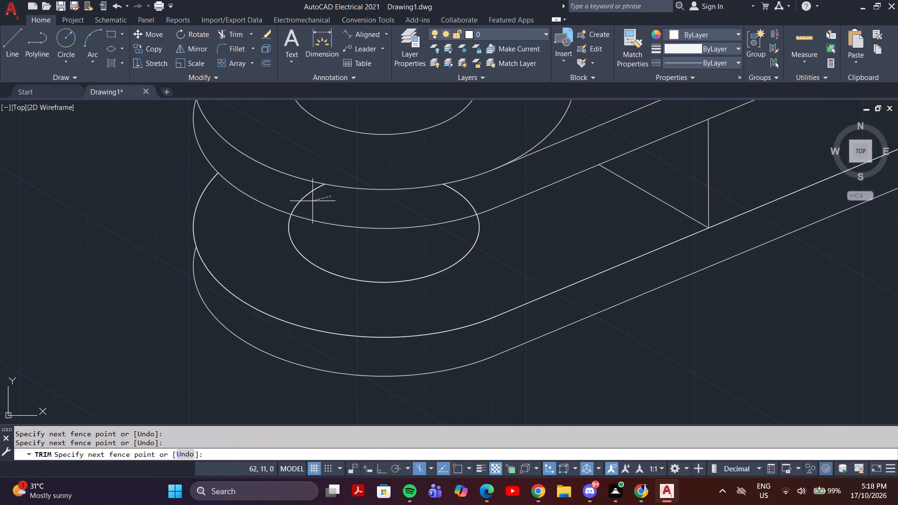
{"action": "left_click", "coordinate": [301, 194]}
{"action": "left_click", "coordinate": [379, 197]}
{"action": "left_click", "coordinate": [504, 187]}
Trim the gap's upper and lower edge lines between its vertical end line and the block.
{"action": "scroll", "coordinate": [500, 256], "scroll_direction": "down", "scroll_amount": 2}
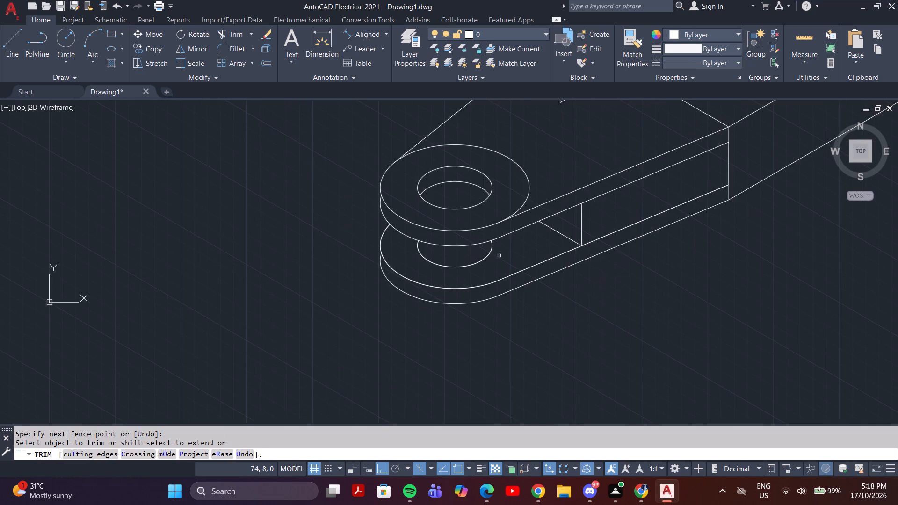
{"action": "scroll", "coordinate": [533, 289], "scroll_direction": "down", "scroll_amount": 1}
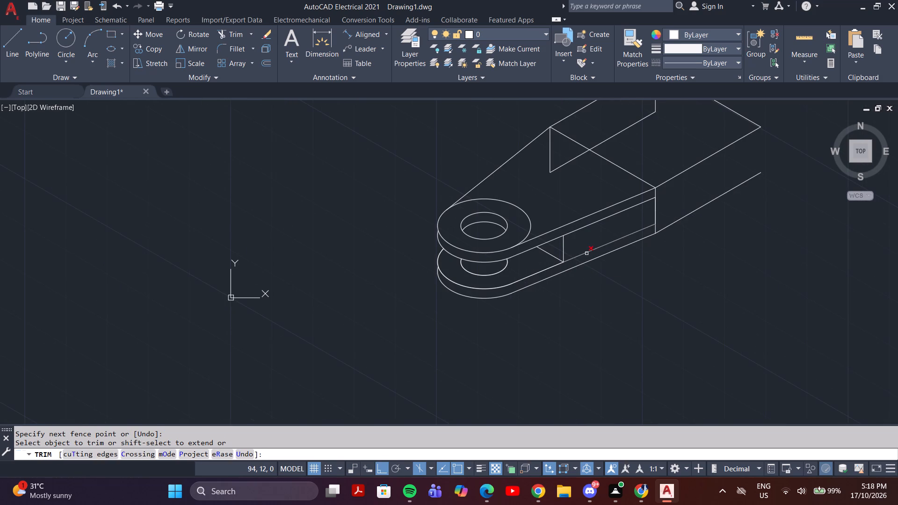
{"action": "triple_click", "coordinate": [586, 253]}
{"action": "left_click", "coordinate": [575, 229]}
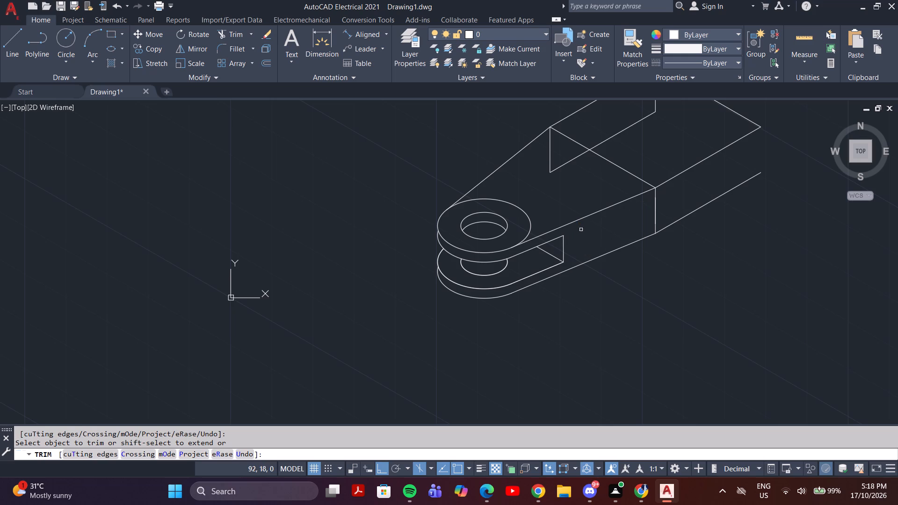
{"action": "scroll", "coordinate": [586, 236], "scroll_direction": "down", "scroll_amount": 1}
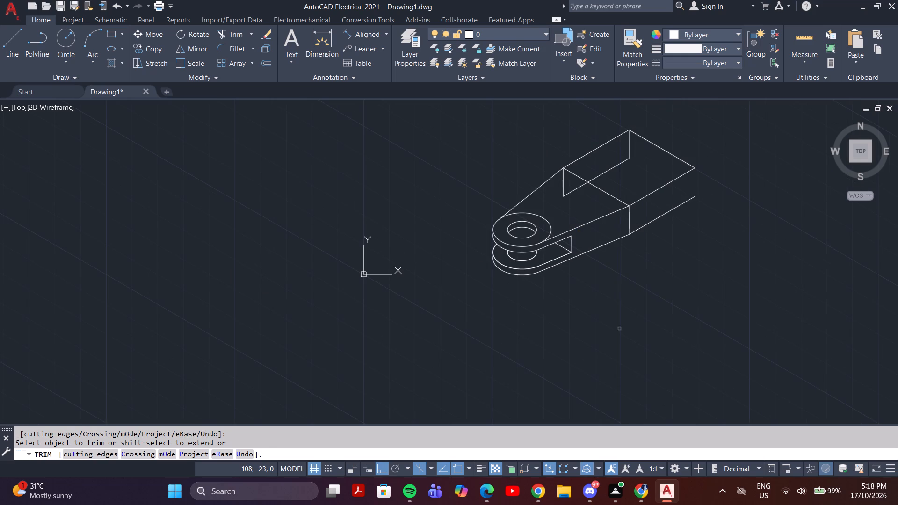
{"action": "key", "text": "Escape"}
Draw a vertical tangent line at the upper arm's rounded end, from its lower outline up to its top outline.
{"action": "middle_click_drag", "start_coordinate": [478, 238], "coordinate": [482, 293]}
{"action": "scroll", "coordinate": [486, 283], "scroll_direction": "up", "scroll_amount": 2}
{"action": "middle_click_drag", "start_coordinate": [501, 342], "coordinate": [501, 294]}
{"action": "key", "text": "l"}
{"action": "key", "text": "Return"}
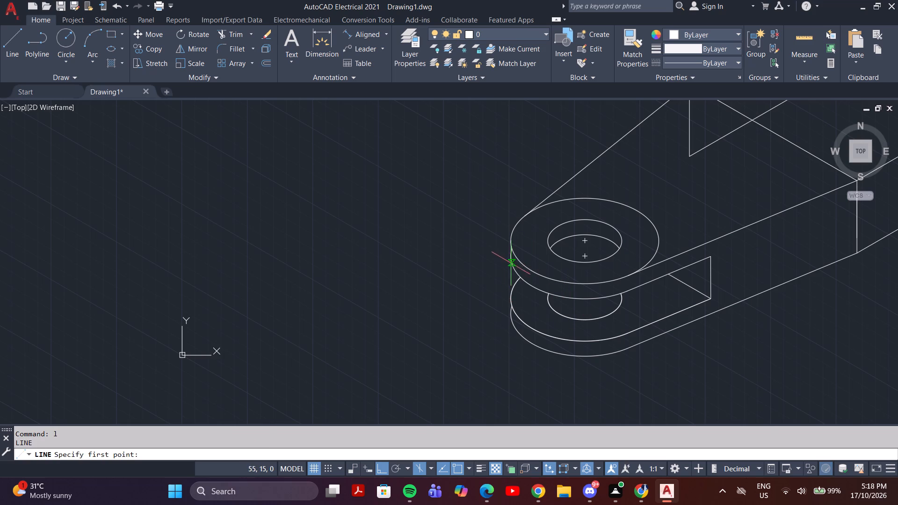
{"action": "left_click", "coordinate": [511, 259]}
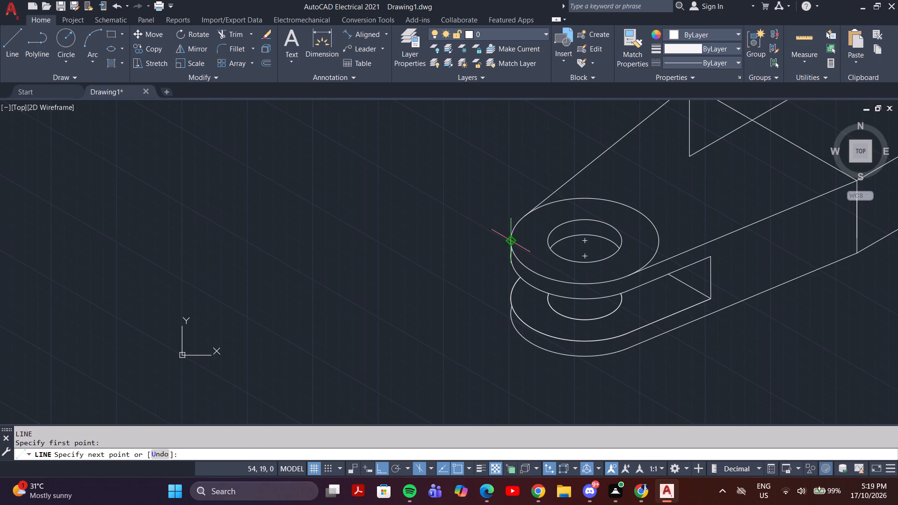
{"action": "left_click", "coordinate": [510, 238]}
{"action": "key", "text": "Escape"}
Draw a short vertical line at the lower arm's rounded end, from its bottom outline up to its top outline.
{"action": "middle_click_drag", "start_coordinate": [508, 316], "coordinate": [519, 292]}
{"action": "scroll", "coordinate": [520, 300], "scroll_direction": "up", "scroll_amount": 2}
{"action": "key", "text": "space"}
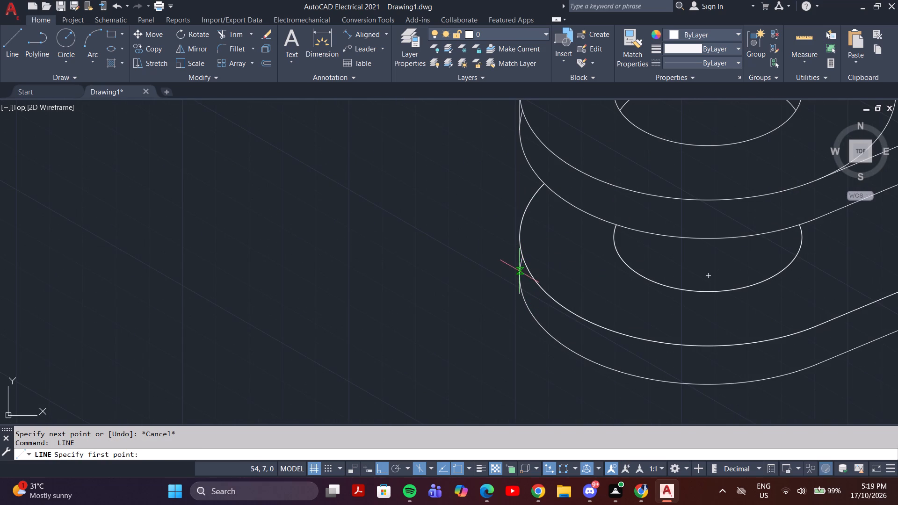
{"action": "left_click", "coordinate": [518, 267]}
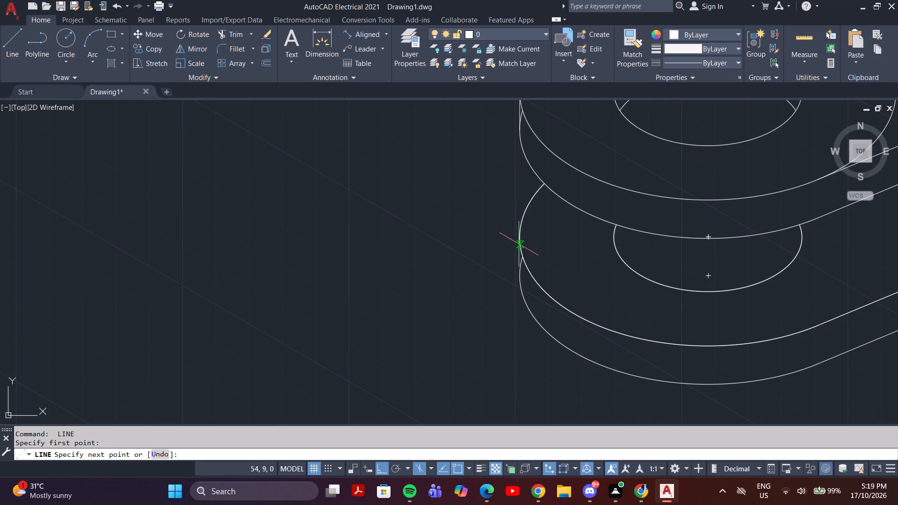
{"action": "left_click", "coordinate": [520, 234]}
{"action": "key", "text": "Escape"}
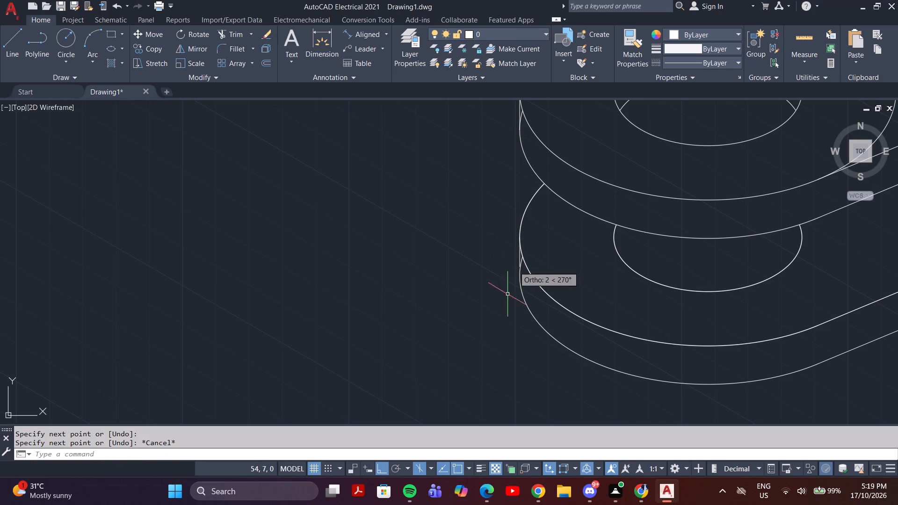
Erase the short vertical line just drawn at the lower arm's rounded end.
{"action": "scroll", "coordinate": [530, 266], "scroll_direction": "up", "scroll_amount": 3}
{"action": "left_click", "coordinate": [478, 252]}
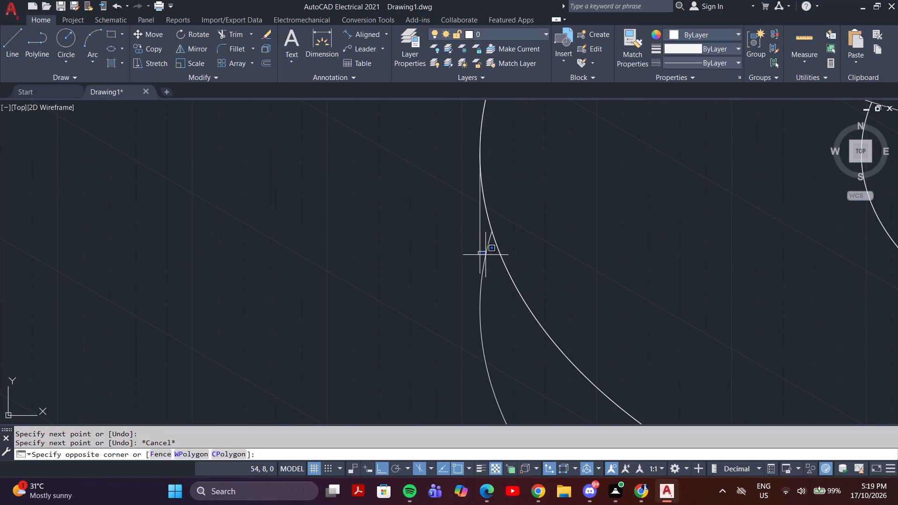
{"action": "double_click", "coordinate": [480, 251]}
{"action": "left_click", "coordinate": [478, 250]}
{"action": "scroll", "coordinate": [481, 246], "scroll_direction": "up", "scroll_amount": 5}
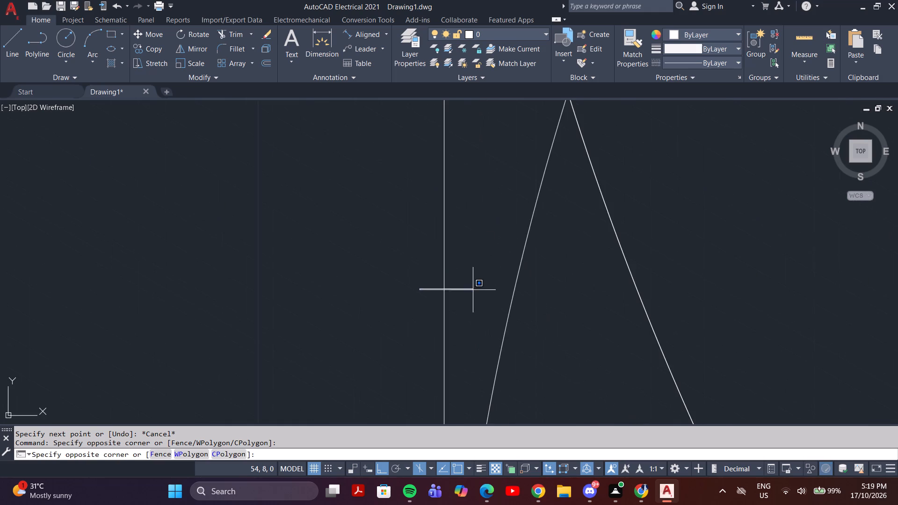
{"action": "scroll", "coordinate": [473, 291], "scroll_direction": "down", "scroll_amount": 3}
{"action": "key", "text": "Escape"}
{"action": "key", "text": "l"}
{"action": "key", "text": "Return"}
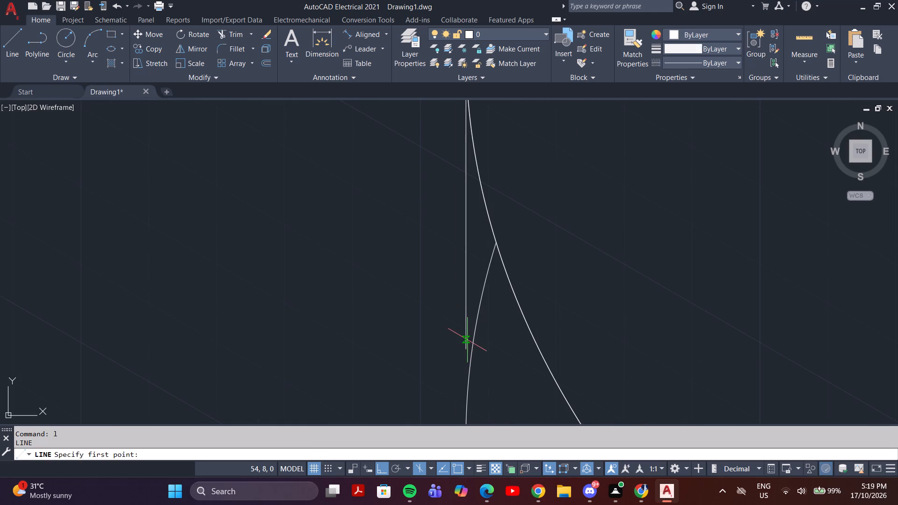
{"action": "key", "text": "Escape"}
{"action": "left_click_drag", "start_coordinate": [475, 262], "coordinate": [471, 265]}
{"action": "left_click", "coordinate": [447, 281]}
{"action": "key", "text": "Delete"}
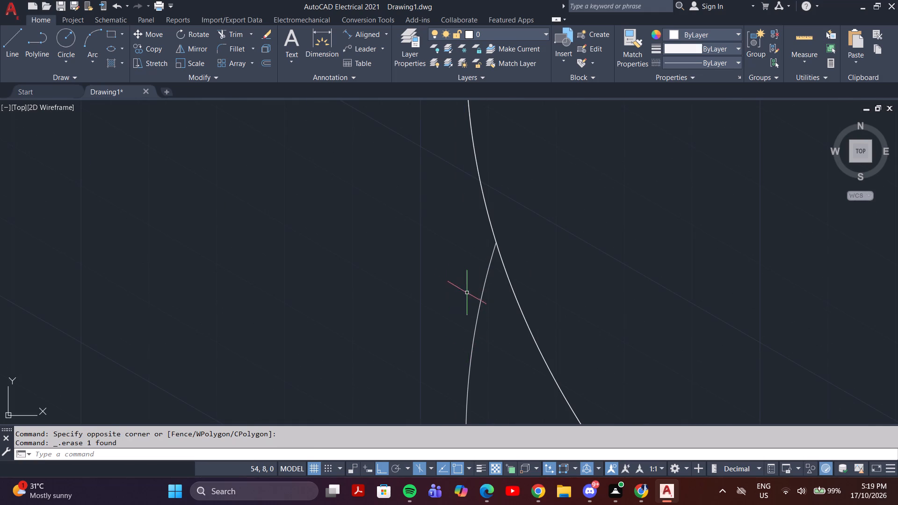
Draw a vertical tangent line at the lower arm's rounded end, joining the quadrants of its bottom and top outlines.
{"action": "scroll", "coordinate": [467, 294], "scroll_direction": "down", "scroll_amount": 2}
{"action": "middle_click", "coordinate": [473, 305]}
{"action": "scroll", "coordinate": [475, 315], "scroll_direction": "down", "scroll_amount": 2}
{"action": "key", "text": "l"}
{"action": "key", "text": "Return"}
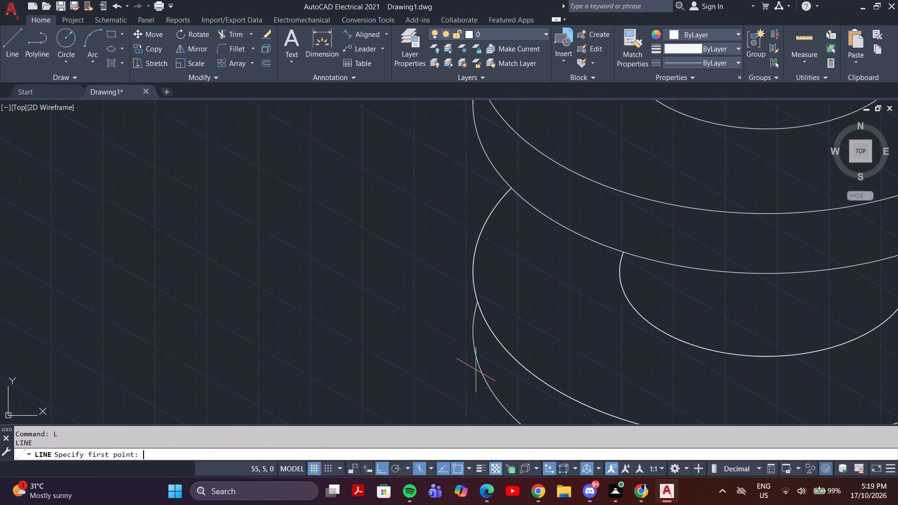
{"action": "left_click", "coordinate": [471, 331]}
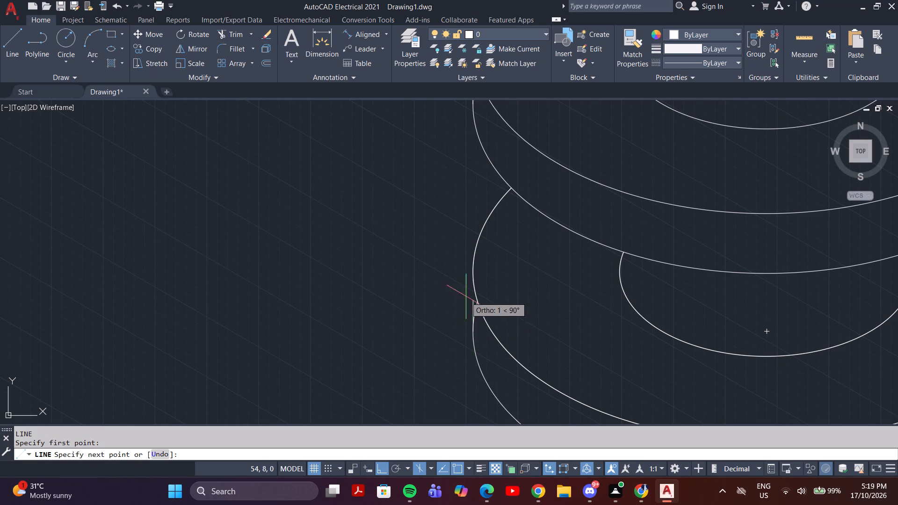
{"action": "left_click", "coordinate": [474, 272]}
{"action": "key", "text": "Escape"}
Regenerate the drawing and trim the leftover bottom-outline arc inside the lower arm's vertical tangent line.
{"action": "scroll", "coordinate": [480, 308], "scroll_direction": "up", "scroll_amount": 4}
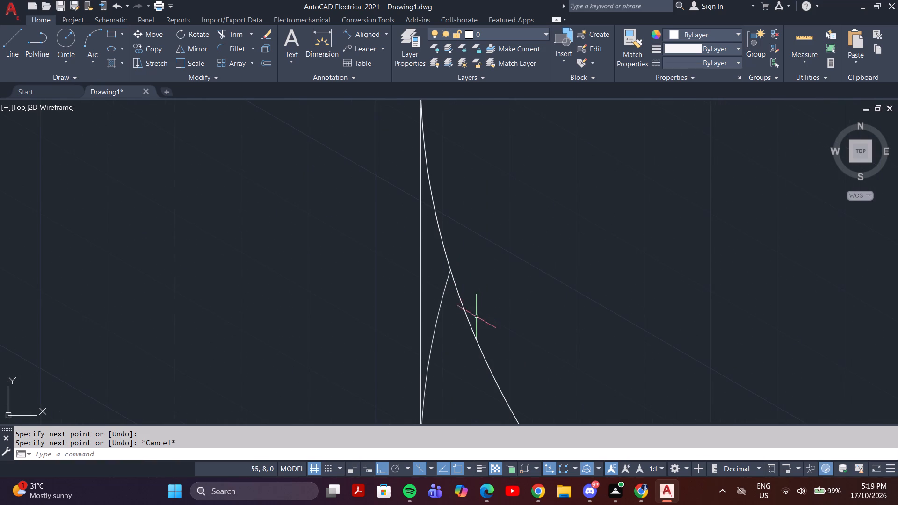
{"action": "key", "text": "r"}
{"action": "key", "text": "e"}
{"action": "key", "text": "Return"}
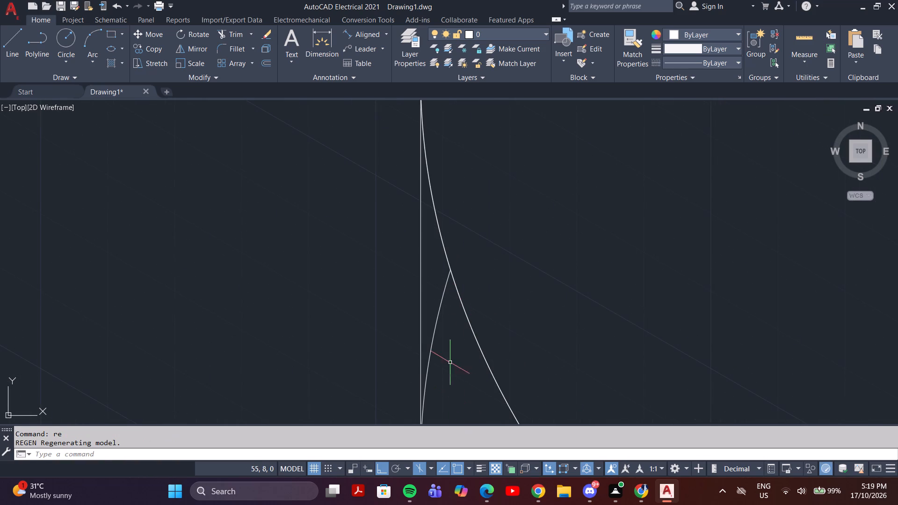
{"action": "key", "text": "Escape"}
{"action": "type", "text": "tr"}
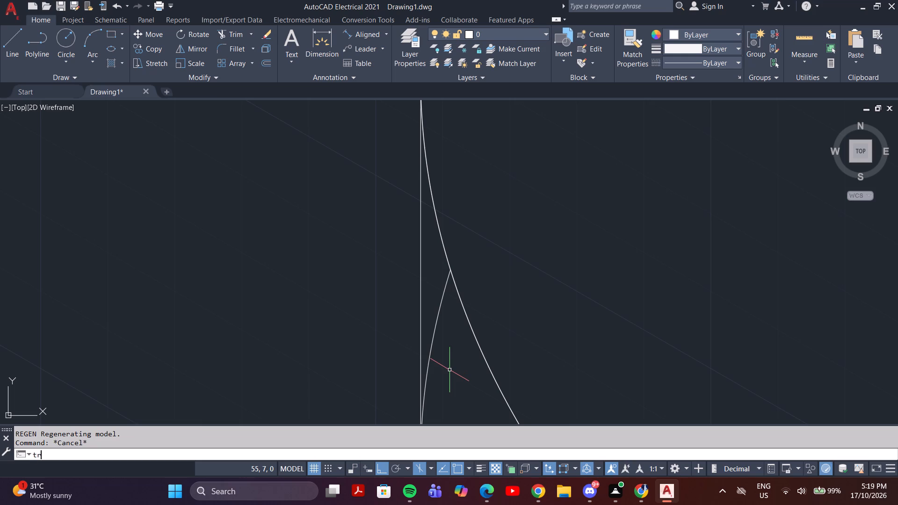
{"action": "key", "text": "Return"}
{"action": "left_click", "coordinate": [433, 335]}
Trim the leftover lower-outline arc inside the upper arm's vertical tangent line.
{"action": "scroll", "coordinate": [451, 272], "scroll_direction": "down", "scroll_amount": 3}
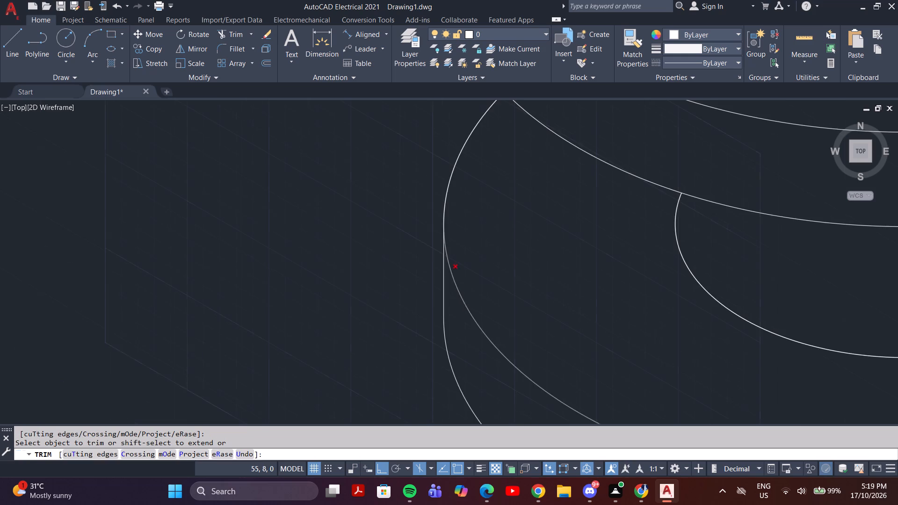
{"action": "scroll", "coordinate": [452, 297], "scroll_direction": "down", "scroll_amount": 2}
{"action": "middle_click_drag", "start_coordinate": [467, 190], "coordinate": [492, 352]}
{"action": "scroll", "coordinate": [462, 333], "scroll_direction": "up", "scroll_amount": 4}
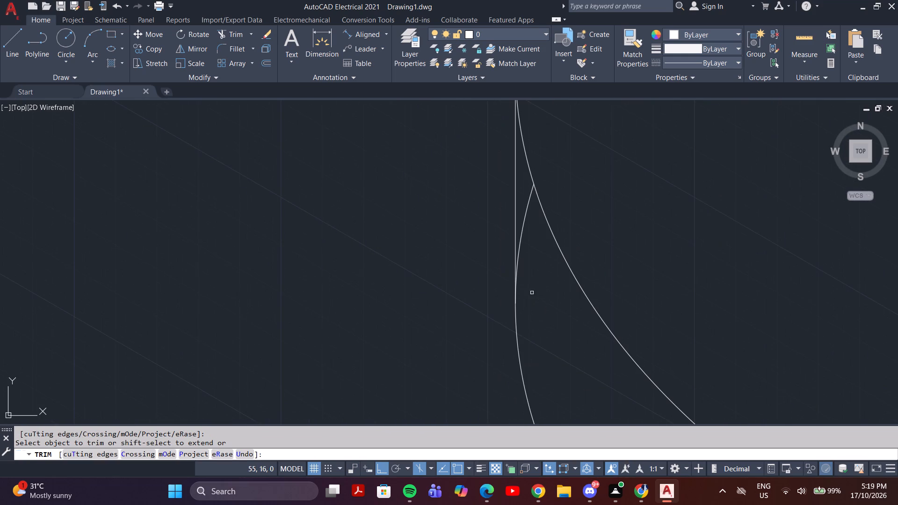
{"action": "left_click", "coordinate": [521, 229]}
{"action": "scroll", "coordinate": [524, 267], "scroll_direction": "down", "scroll_amount": 4}
{"action": "scroll", "coordinate": [601, 346], "scroll_direction": "down", "scroll_amount": 3}
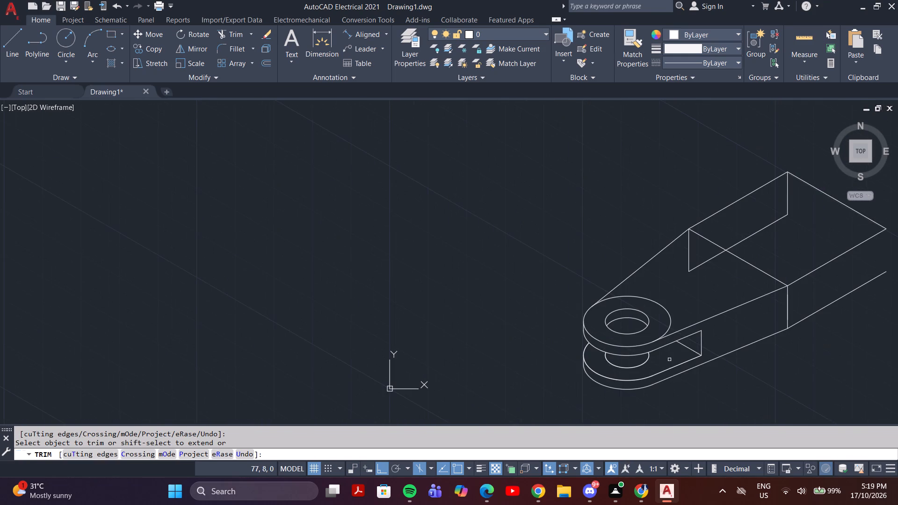
{"action": "middle_click_drag", "start_coordinate": [777, 374], "coordinate": [640, 371]}
{"action": "key", "text": "Escape"}
Draw the missing vertical edge at the block's far front corner, joining the ends of the upper and lower side edges.
{"action": "middle_click_drag", "start_coordinate": [637, 363], "coordinate": [520, 294]}
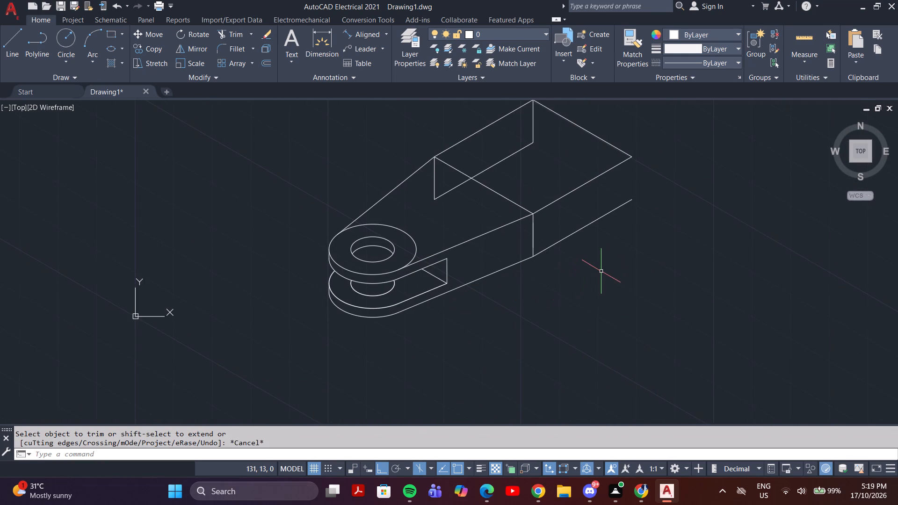
{"action": "key", "text": "l"}
{"action": "key", "text": "Return"}
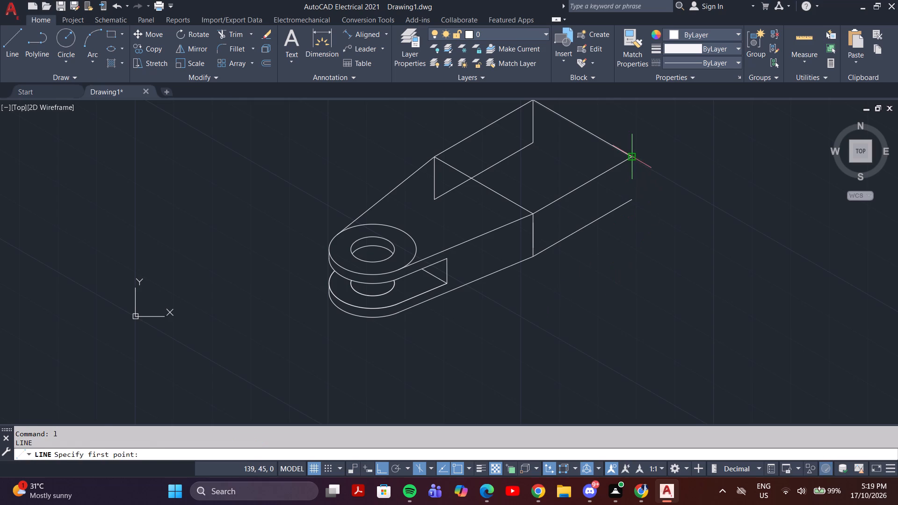
{"action": "left_click", "coordinate": [631, 158]}
{"action": "left_click", "coordinate": [632, 202]}
{"action": "key", "text": "Escape"}
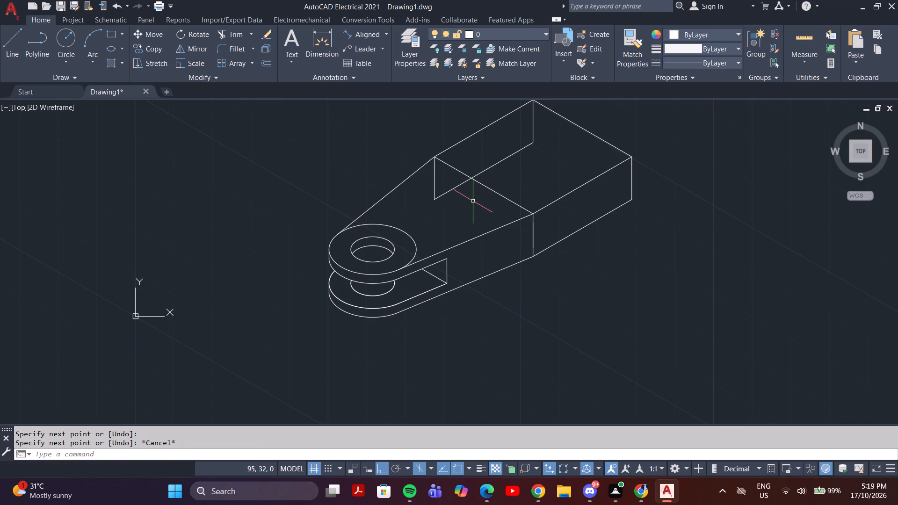
Trim away the block's hidden rear bottom edge and the two hidden vertical edges at its ends.
{"action": "type", "text": "tr"}
{"action": "key", "text": "Return"}
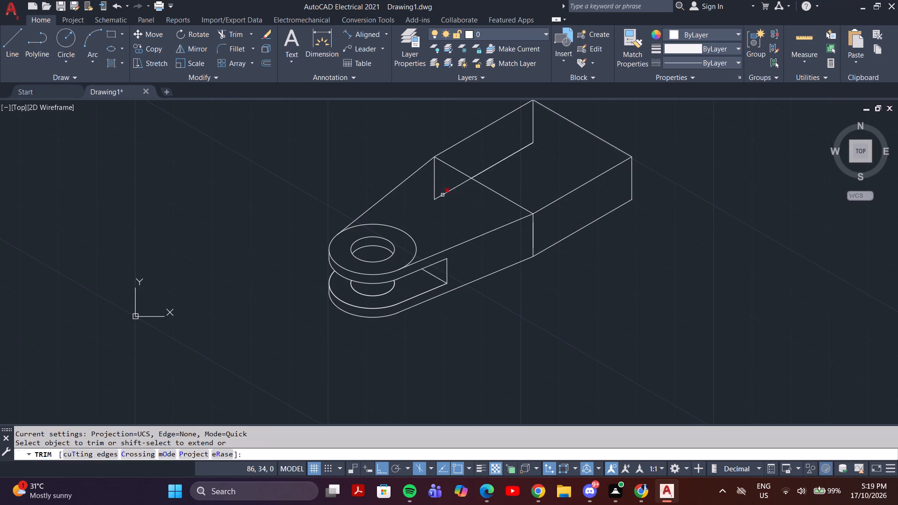
{"action": "left_click", "coordinate": [442, 195]}
{"action": "left_click", "coordinate": [433, 189]}
{"action": "left_click", "coordinate": [485, 168]}
{"action": "left_click", "coordinate": [534, 137]}
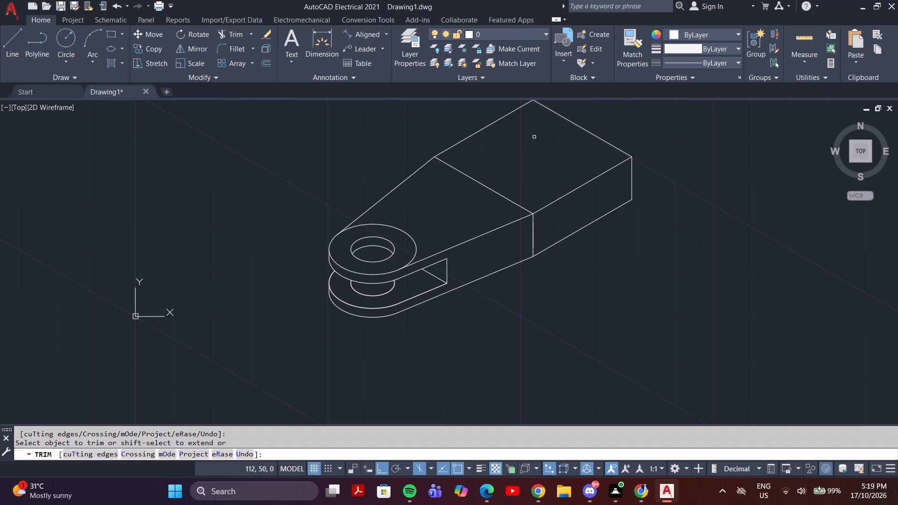
{"action": "middle_click_drag", "start_coordinate": [610, 266], "coordinate": [531, 338]}
{"action": "middle_click_drag", "start_coordinate": [562, 287], "coordinate": [560, 319]}
{"action": "key", "text": "Escape"}
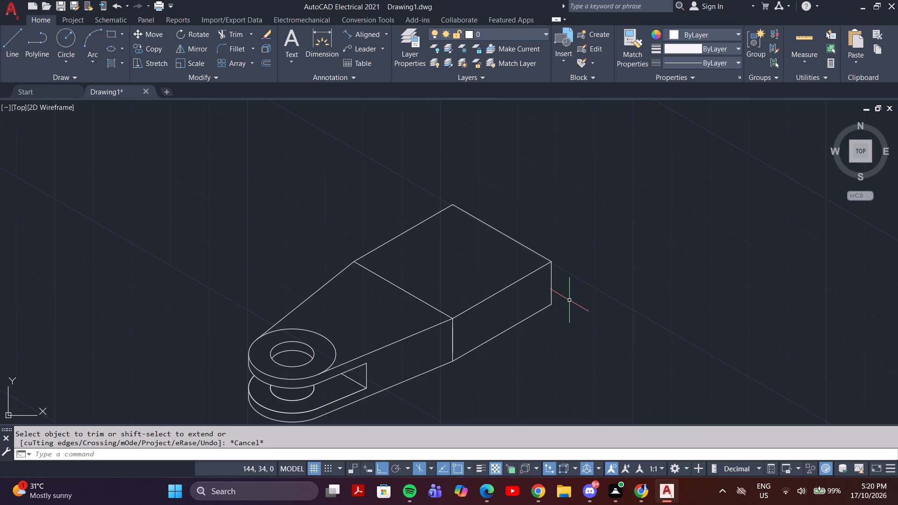
Draw a 7 mm construction line from the midpoint of the block's far vertical edge along its side face, parallel to the side edges.
{"action": "left_click", "coordinate": [15, 41]}
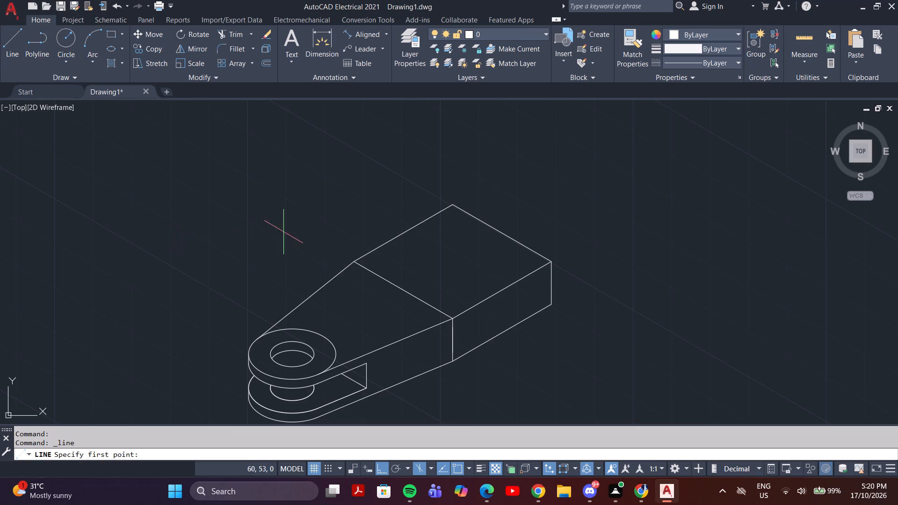
{"action": "left_click", "coordinate": [552, 282]}
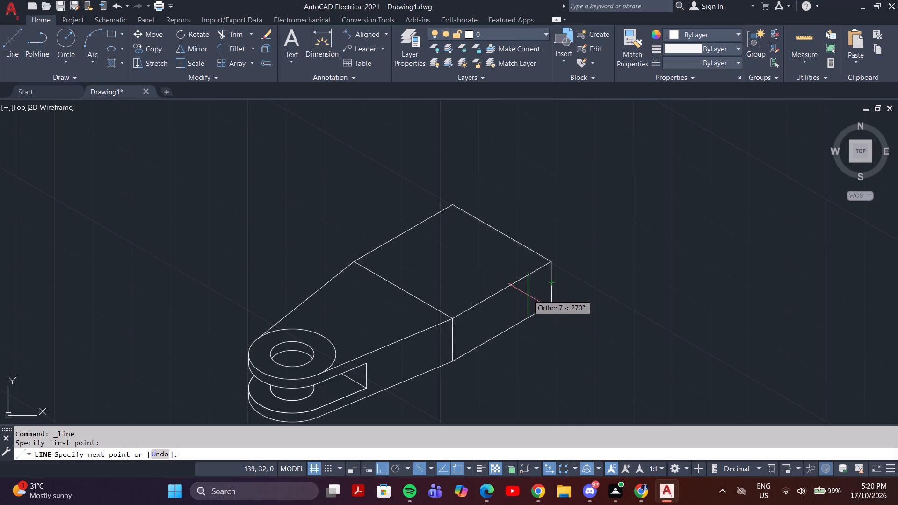
{"action": "key", "text": "F8"}
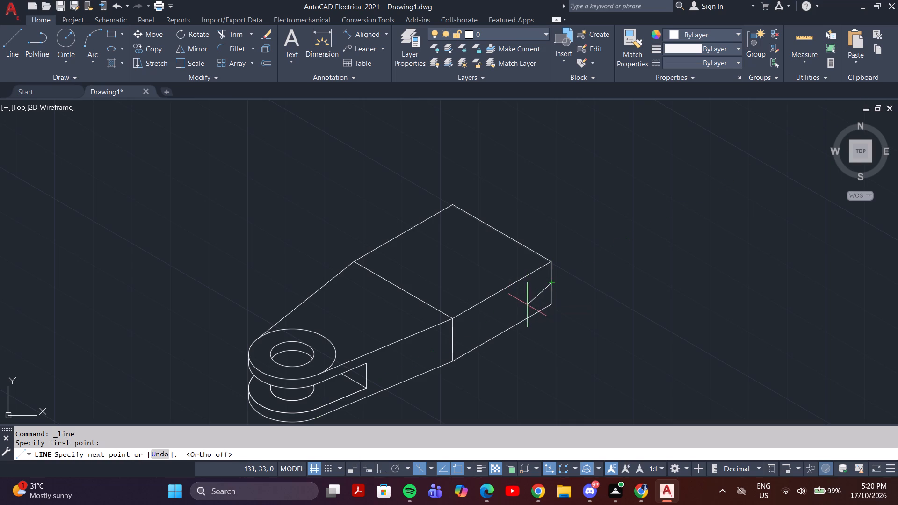
{"action": "key", "text": "F5"}
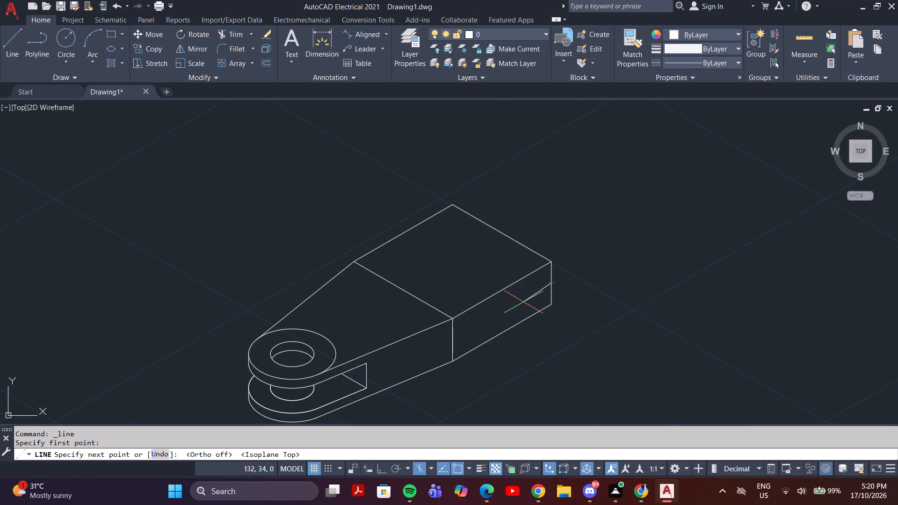
{"action": "key", "text": "F8"}
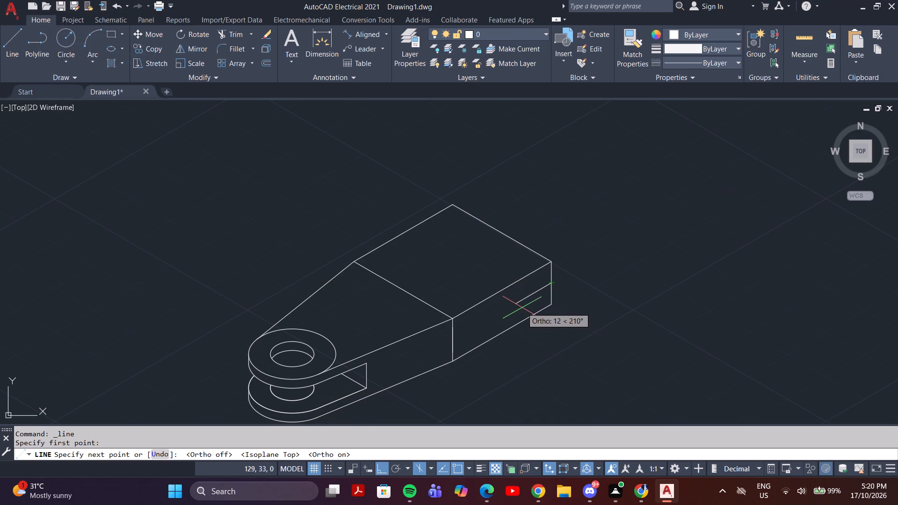
{"action": "key", "text": "7"}
{"action": "key", "text": "Return"}
{"action": "key", "text": "Escape"}
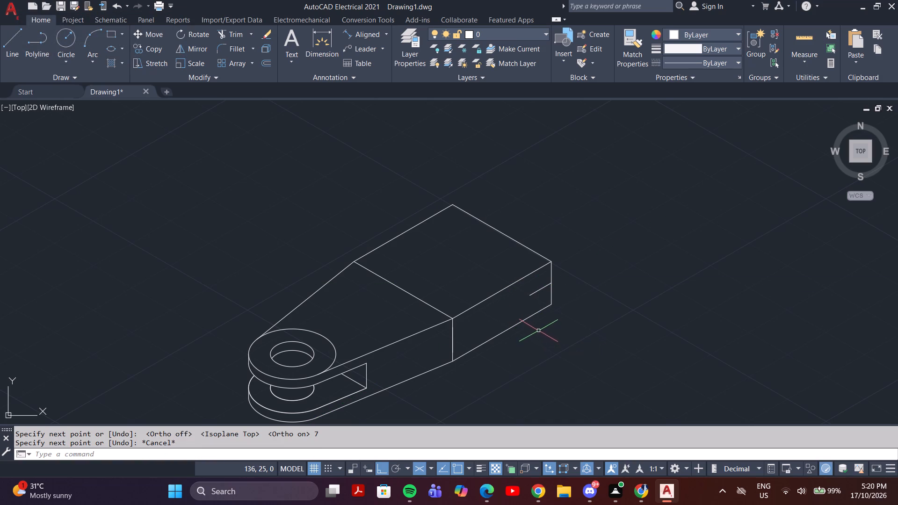
Draw a 7 mm diameter isocircle on the block's side face, centred on the inner end of the construction line.
{"action": "left_click", "coordinate": [111, 49]}
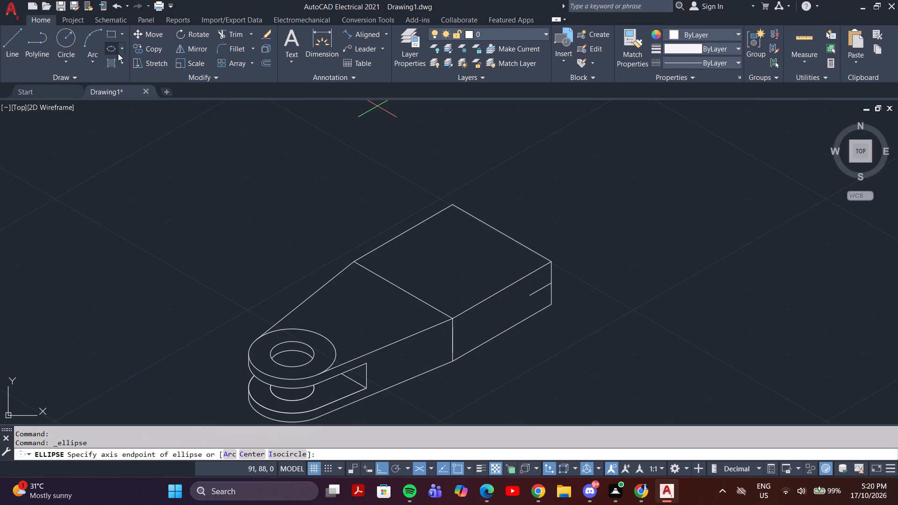
{"action": "left_click", "coordinate": [290, 455]}
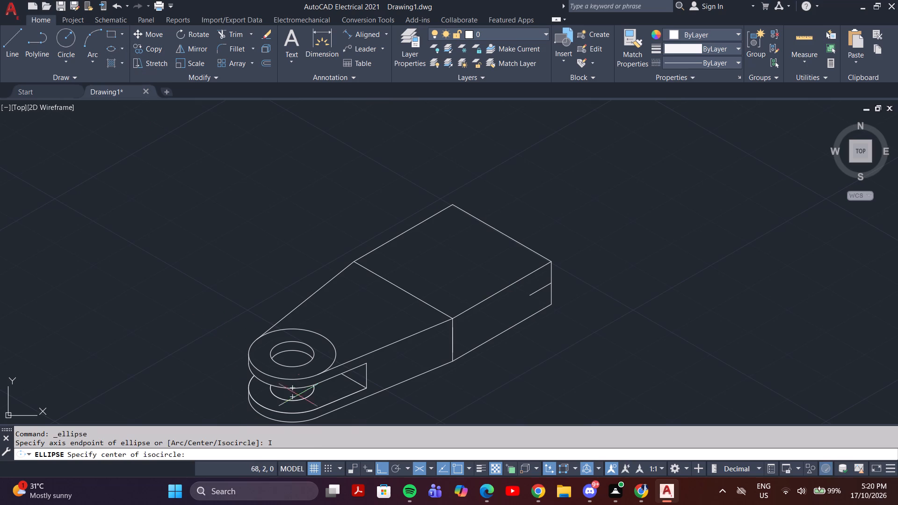
{"action": "key", "text": "F8"}
{"action": "key", "text": "F8"}
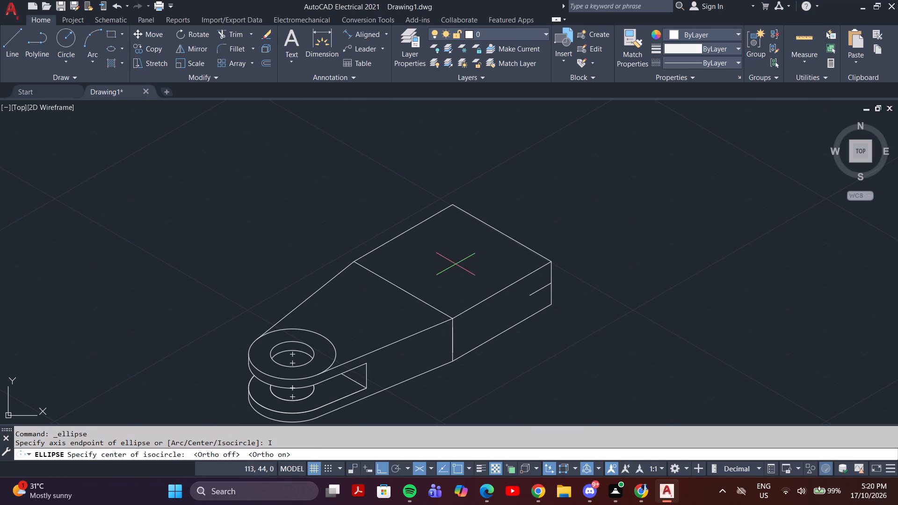
{"action": "key", "text": "F5"}
{"action": "left_click", "coordinate": [529, 297]}
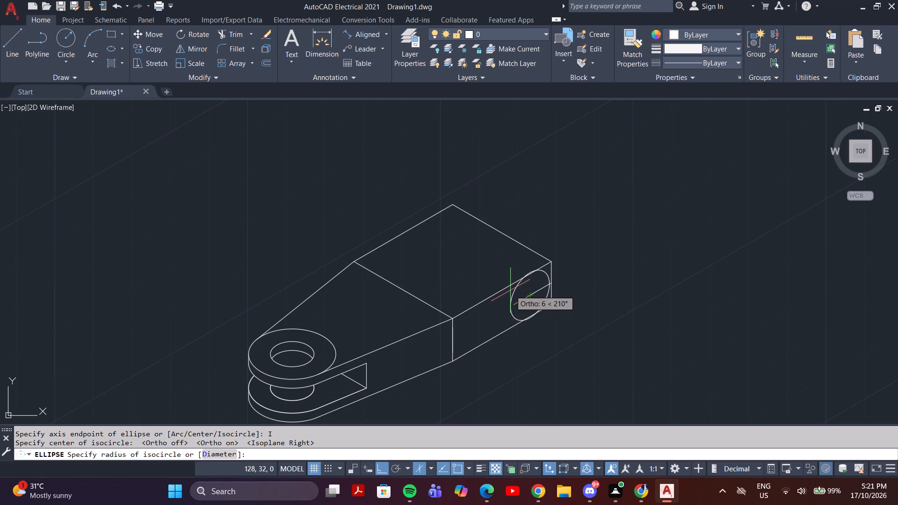
{"action": "key", "text": "d"}
{"action": "key", "text": "Return"}
{"action": "key", "text": "7"}
{"action": "key", "text": "Return"}
{"action": "key", "text": "Escape"}
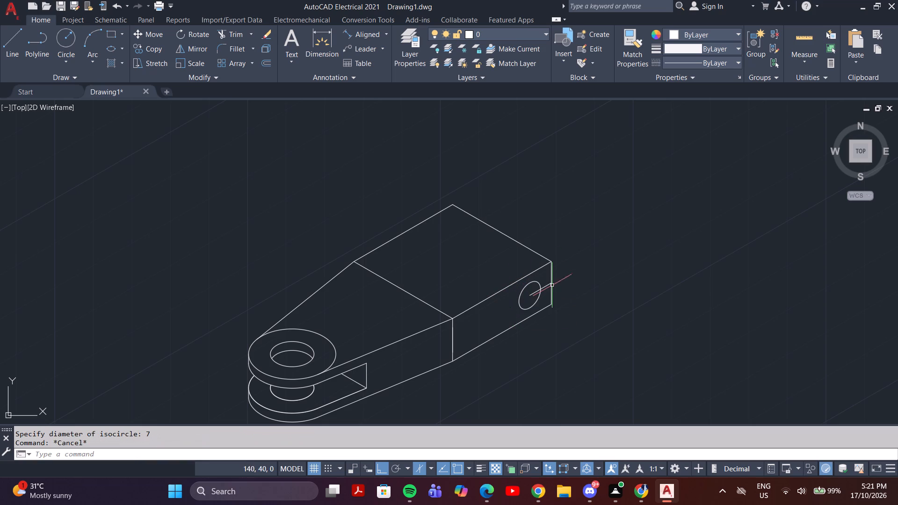
Delete the short construction line on the side face.
{"action": "left_click", "coordinate": [544, 287]}
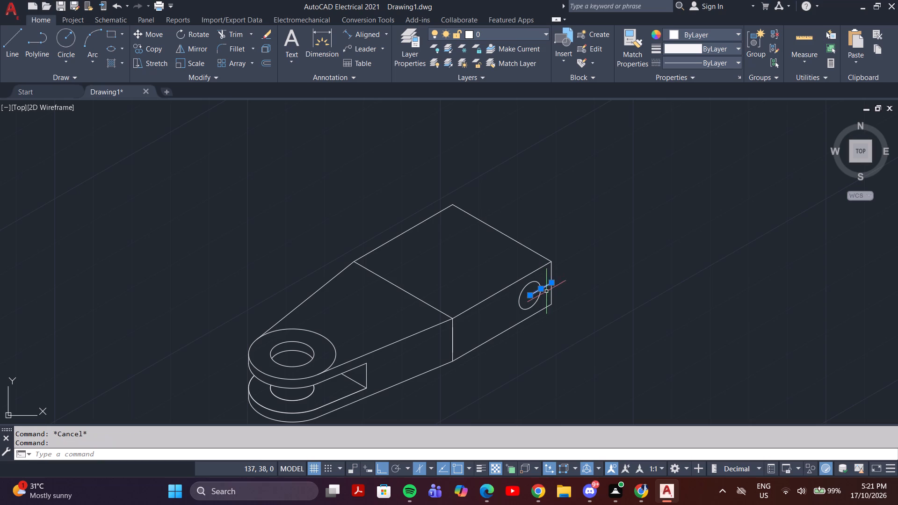
{"action": "key", "text": "Delete"}
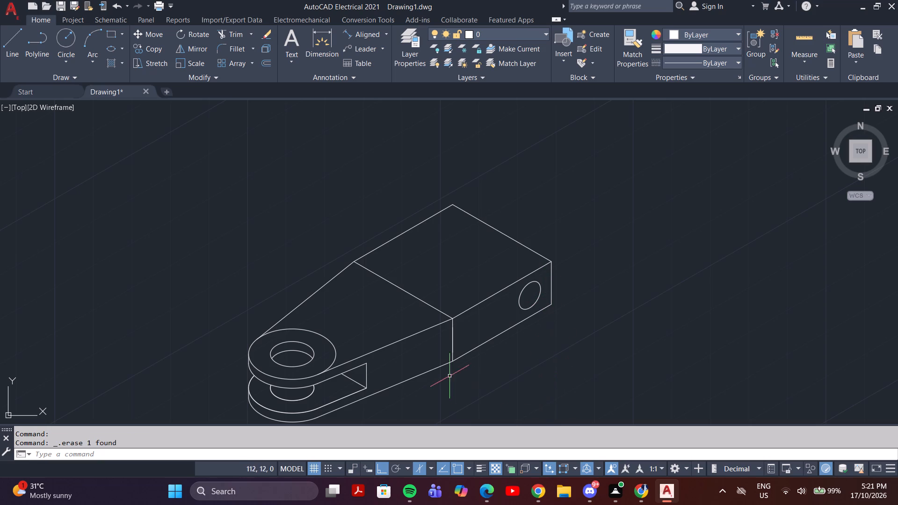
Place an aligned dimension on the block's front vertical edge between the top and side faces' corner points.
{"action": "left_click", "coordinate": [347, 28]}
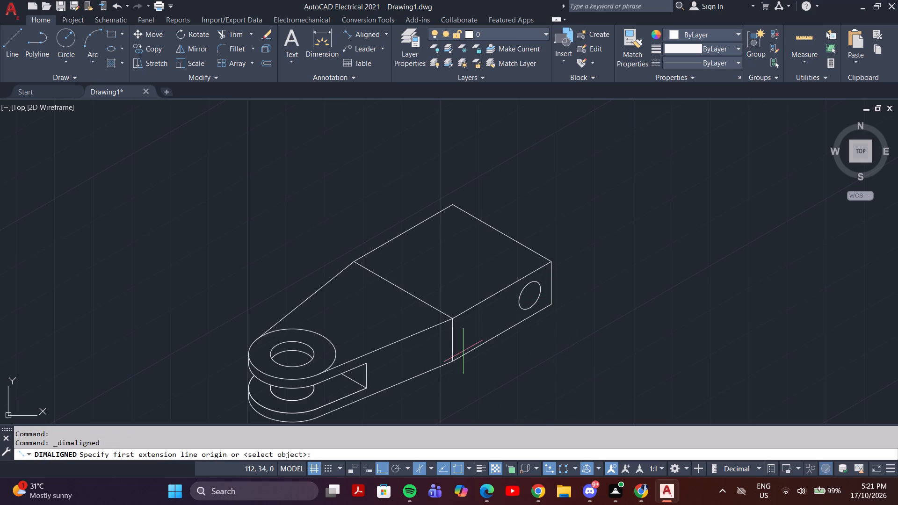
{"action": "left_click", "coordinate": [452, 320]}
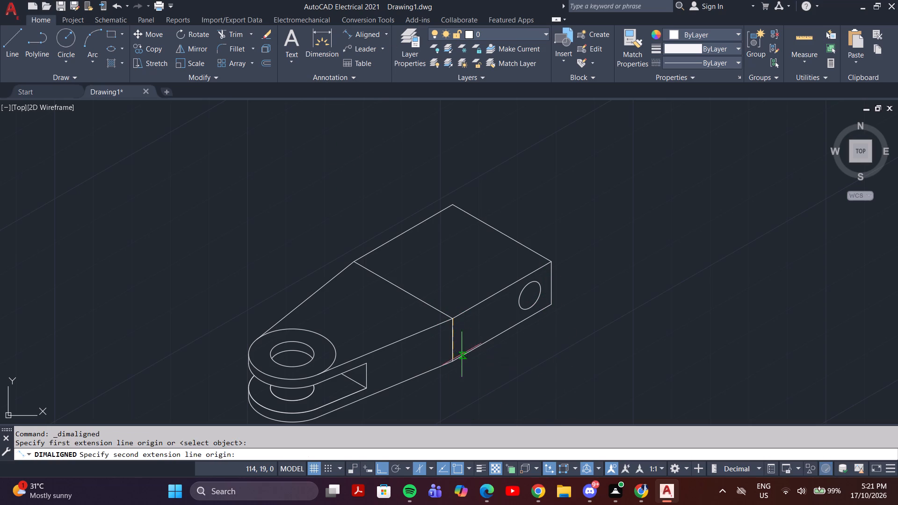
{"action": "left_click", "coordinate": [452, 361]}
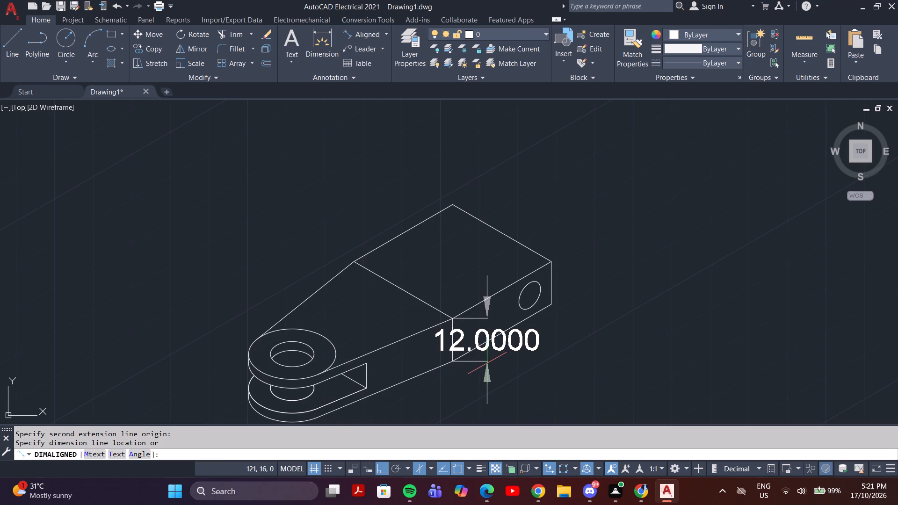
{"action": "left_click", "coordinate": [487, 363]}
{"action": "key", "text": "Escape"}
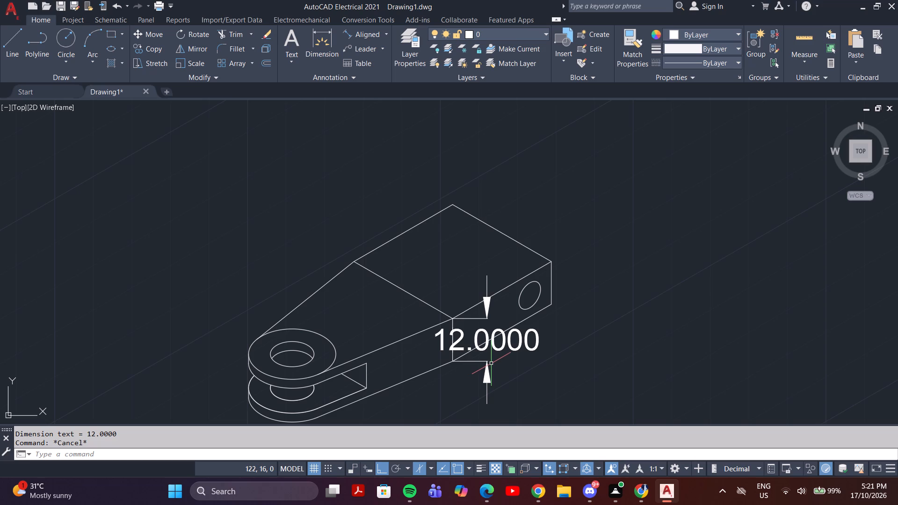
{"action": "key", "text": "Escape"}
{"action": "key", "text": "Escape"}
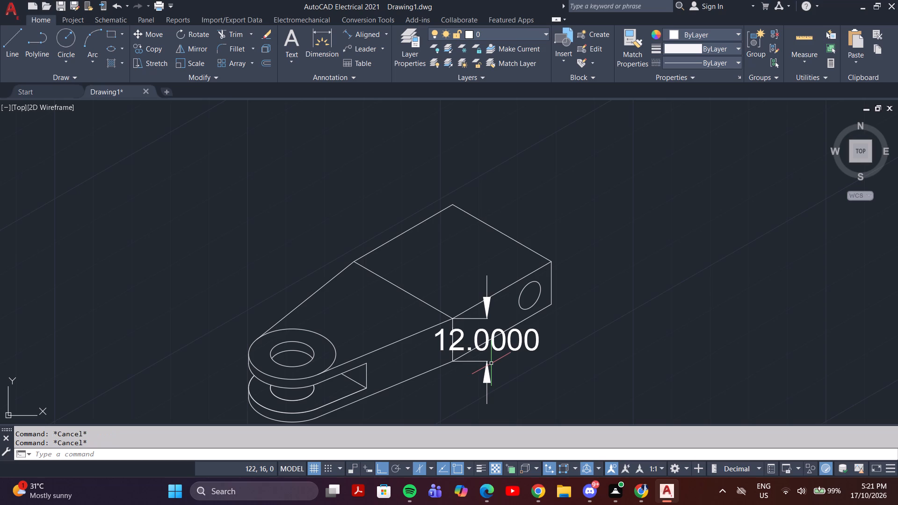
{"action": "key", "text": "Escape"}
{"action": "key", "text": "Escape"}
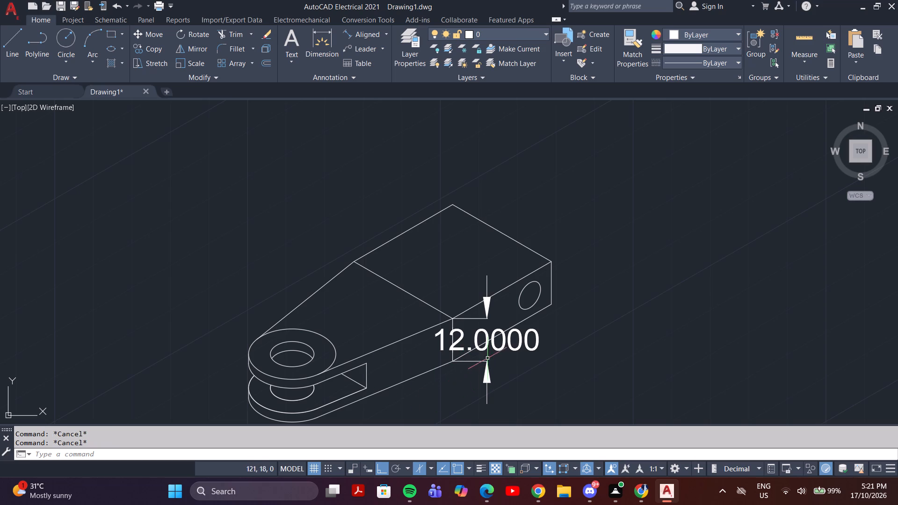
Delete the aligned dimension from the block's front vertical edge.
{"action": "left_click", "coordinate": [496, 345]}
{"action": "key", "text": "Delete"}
Draw a 20 mm centreline from the midpoint of the block's far top edge across the top face, parallel to the side edges.
{"action": "scroll", "coordinate": [504, 368], "scroll_direction": "down", "scroll_amount": 2}
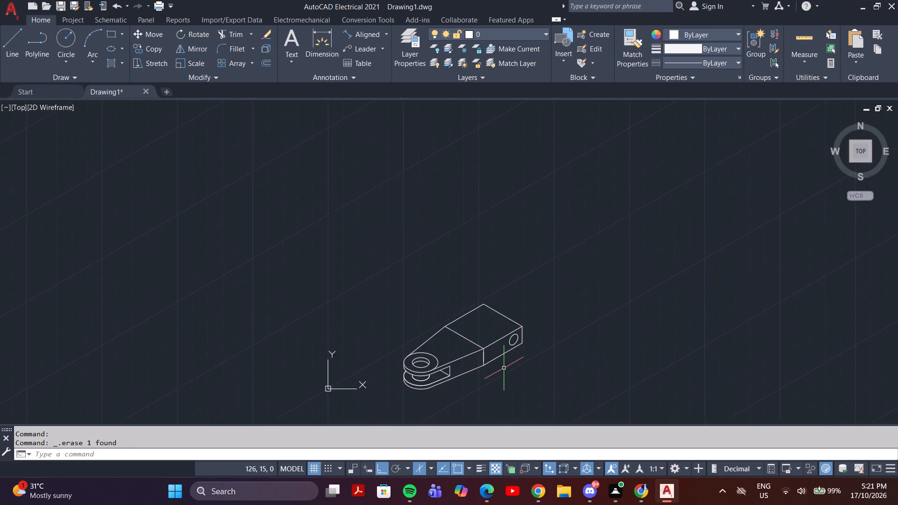
{"action": "scroll", "coordinate": [504, 368], "scroll_direction": "up", "scroll_amount": 3}
{"action": "middle_click_drag", "start_coordinate": [500, 367], "coordinate": [499, 334]}
{"action": "scroll", "coordinate": [499, 353], "scroll_direction": "up", "scroll_amount": 1}
{"action": "scroll", "coordinate": [497, 334], "scroll_direction": "down", "scroll_amount": 2}
{"action": "middle_click_drag", "start_coordinate": [491, 337], "coordinate": [528, 323]}
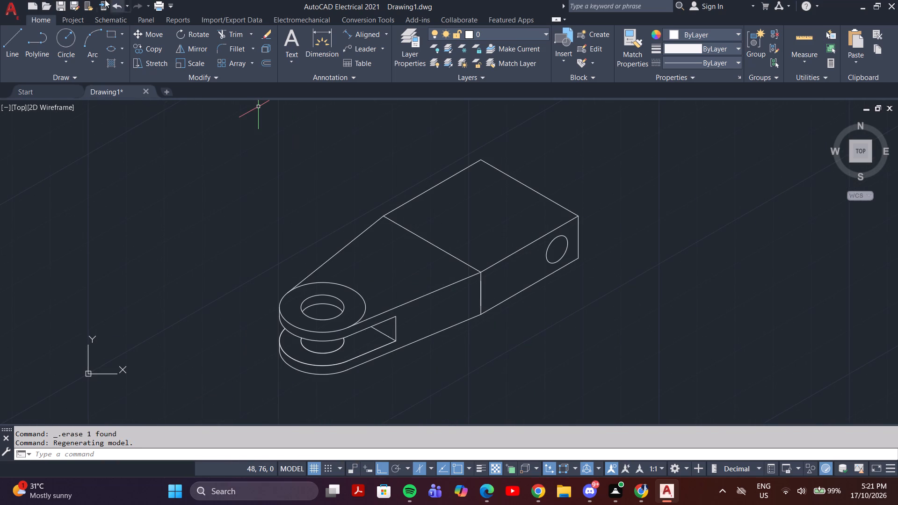
{"action": "left_click", "coordinate": [17, 40]}
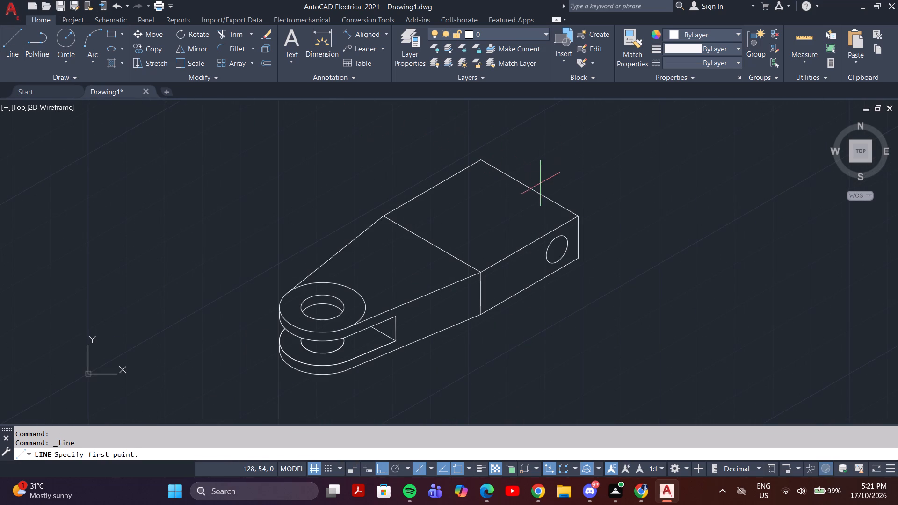
{"action": "key", "text": "F5"}
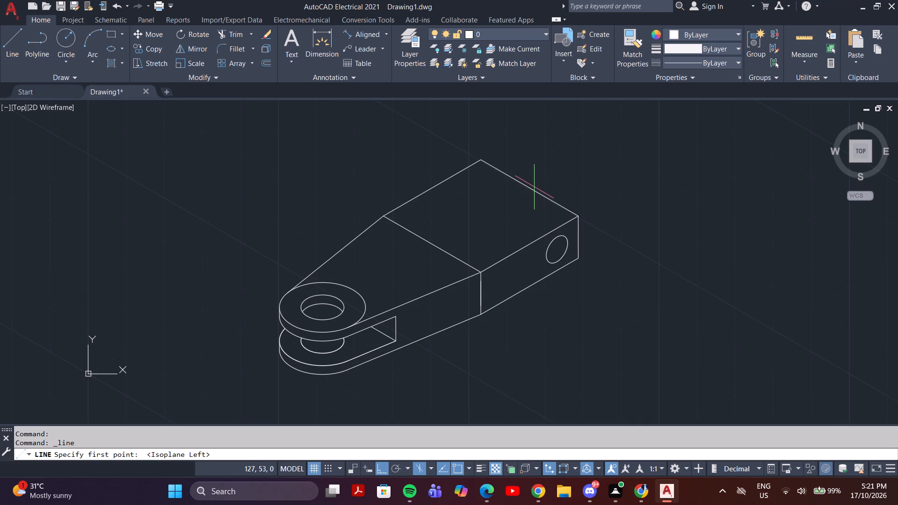
{"action": "key", "text": "F5"}
{"action": "left_click", "coordinate": [527, 187]}
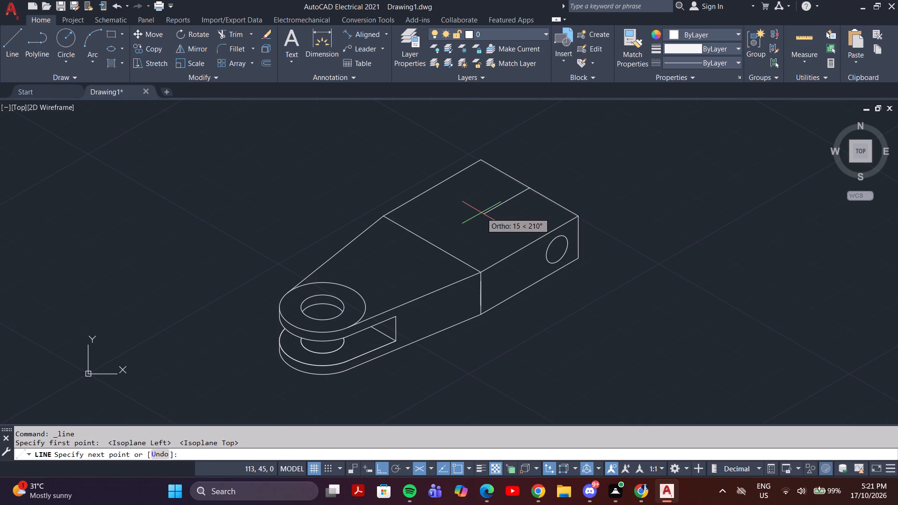
{"action": "type", "text": "20"}
{"action": "key", "text": "Return"}
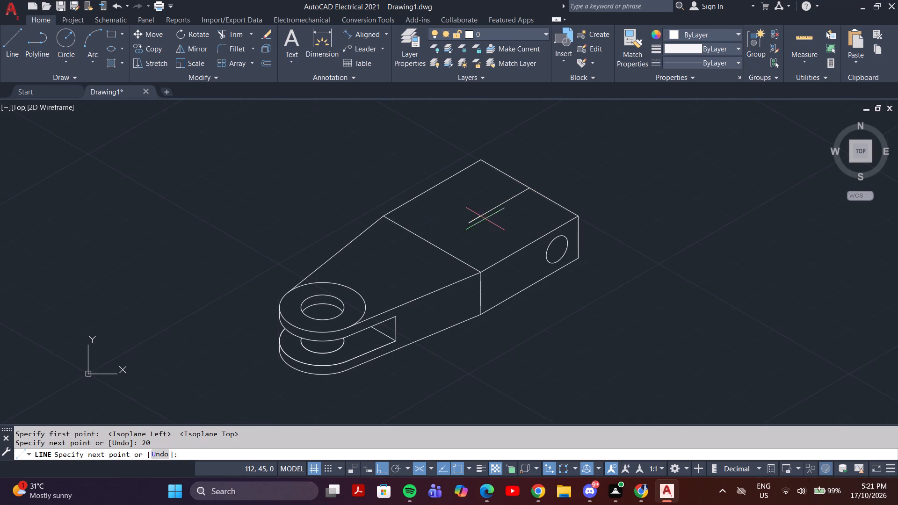
{"action": "key", "text": "Escape"}
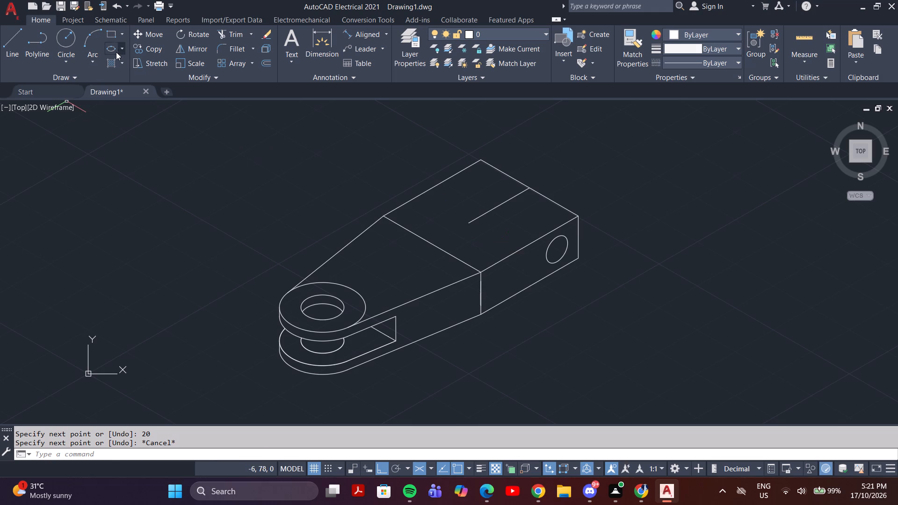
Draw a 15 mm diameter isocircle on the top face, centred on the inner end of the 20 mm centreline.
{"action": "left_click", "coordinate": [114, 52]}
{"action": "left_click", "coordinate": [280, 450]}
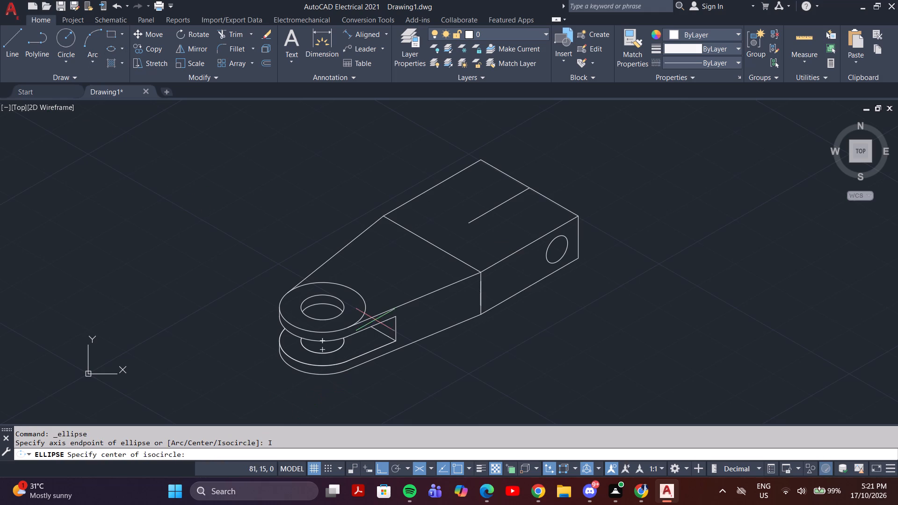
{"action": "left_click", "coordinate": [468, 224]}
{"action": "key", "text": "d"}
{"action": "key", "text": "Return"}
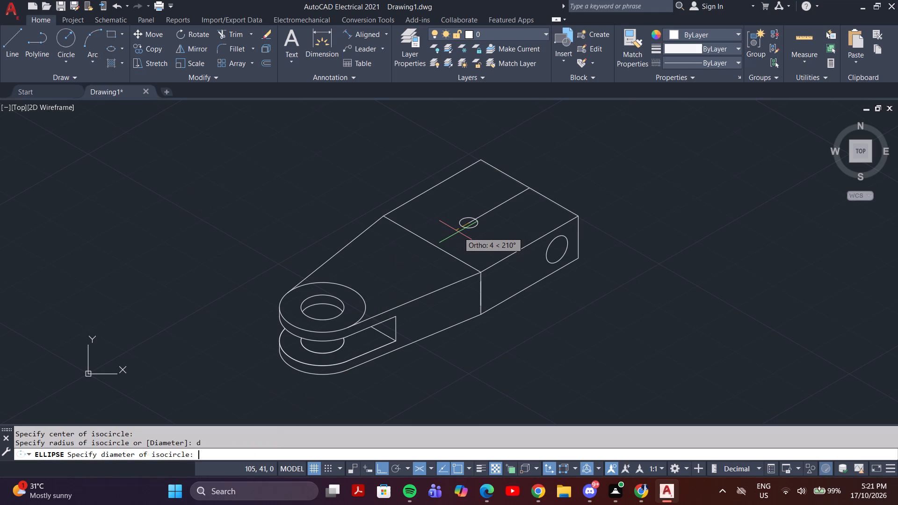
{"action": "type", "text": "15"}
{"action": "key", "text": "Return"}
{"action": "key", "text": "Escape"}
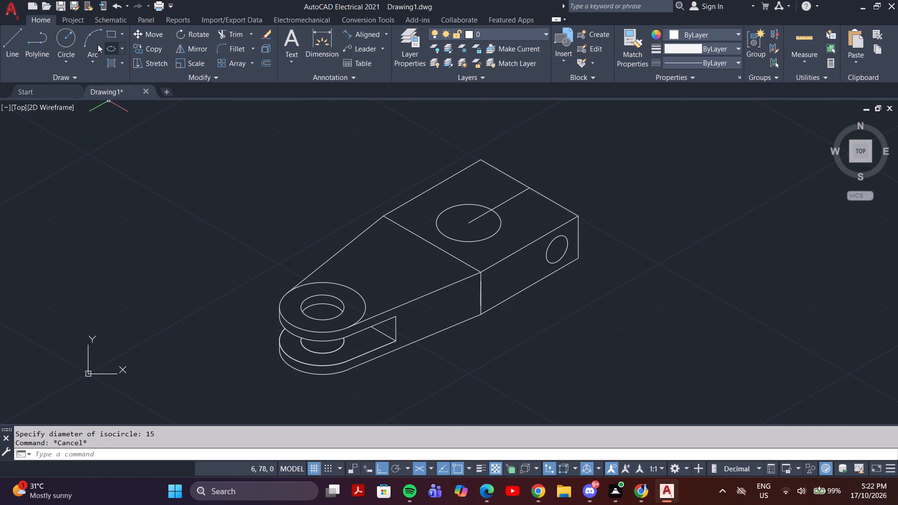
Draw a slot line starting 3.5 mm along the far edge from the centreline towards the rear corner, running parallel into the circle.
{"action": "left_click_drag", "start_coordinate": [9, 41], "coordinate": [13, 41]}
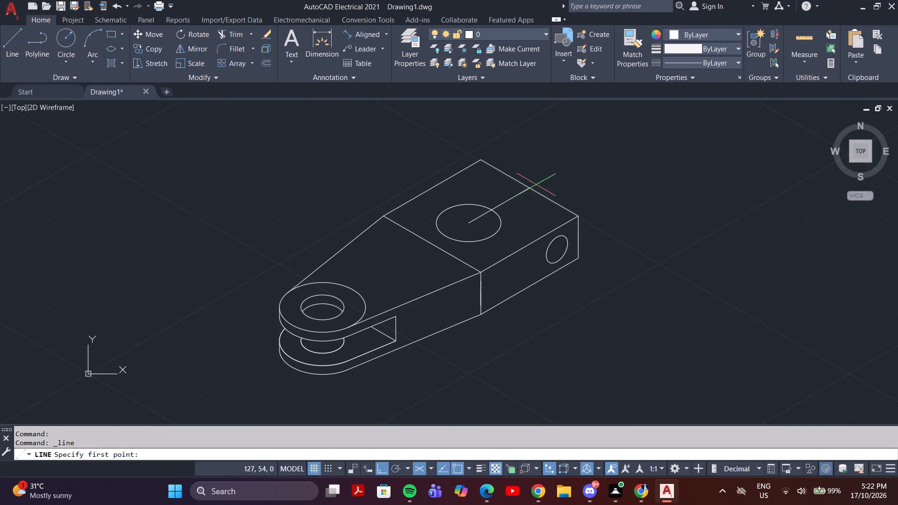
{"action": "left_click", "coordinate": [531, 189]}
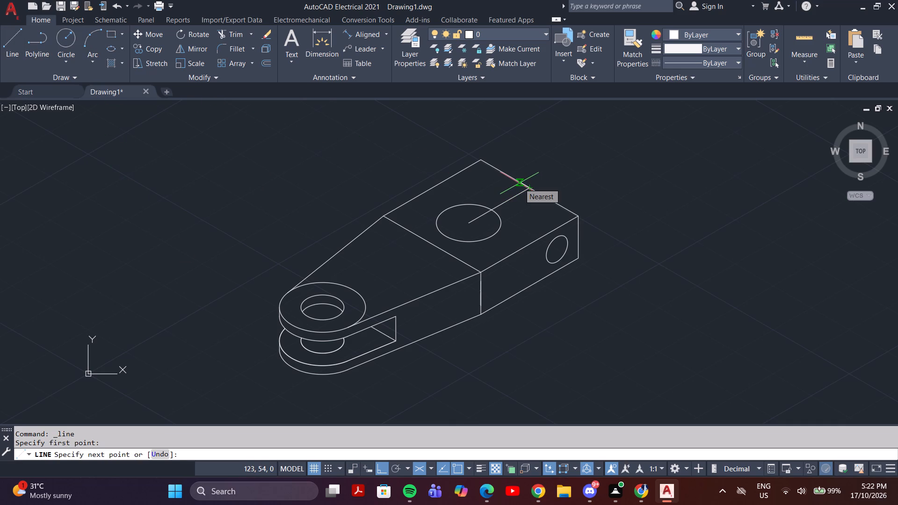
{"action": "type", "text": "3.5"}
{"action": "key", "text": "Return"}
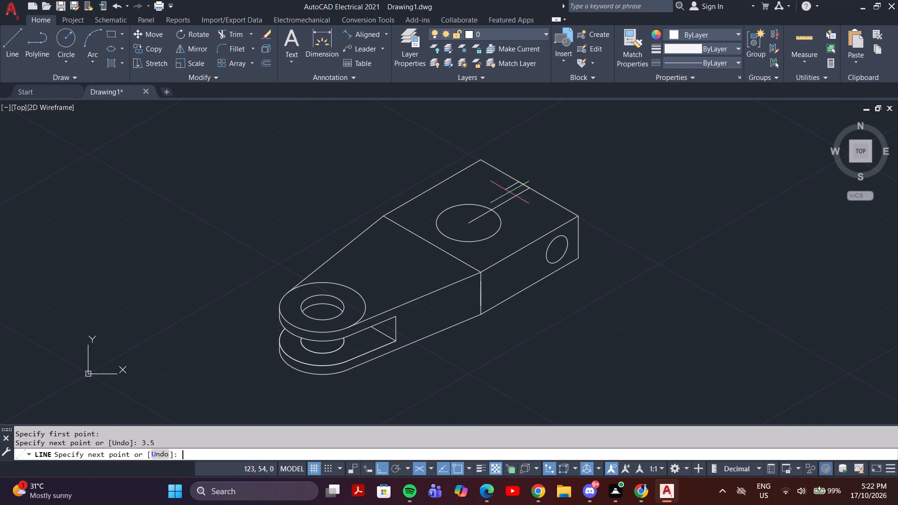
{"action": "left_click", "coordinate": [461, 217]}
{"action": "key", "text": "space"}
Draw the matching slot line 3.5 mm from the centreline on its other side, running parallel from the far edge into the circle.
{"action": "key", "text": "space"}
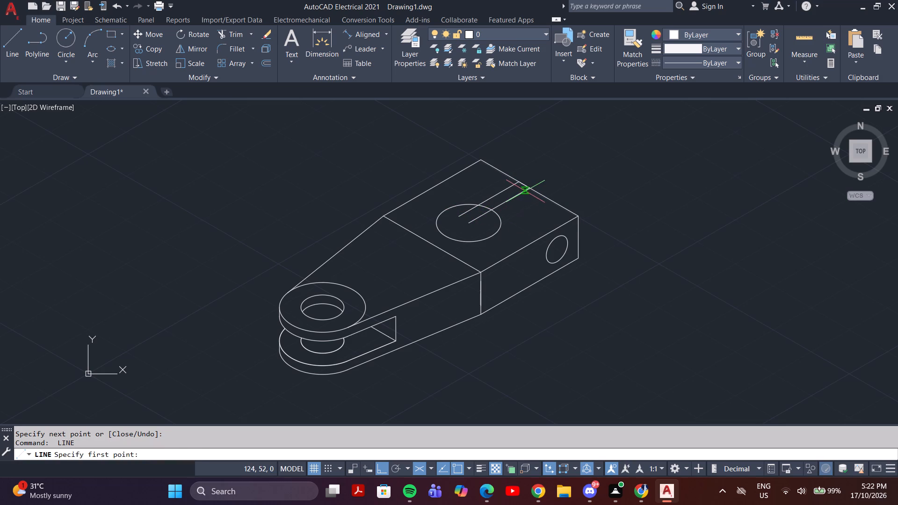
{"action": "left_click", "coordinate": [530, 189]}
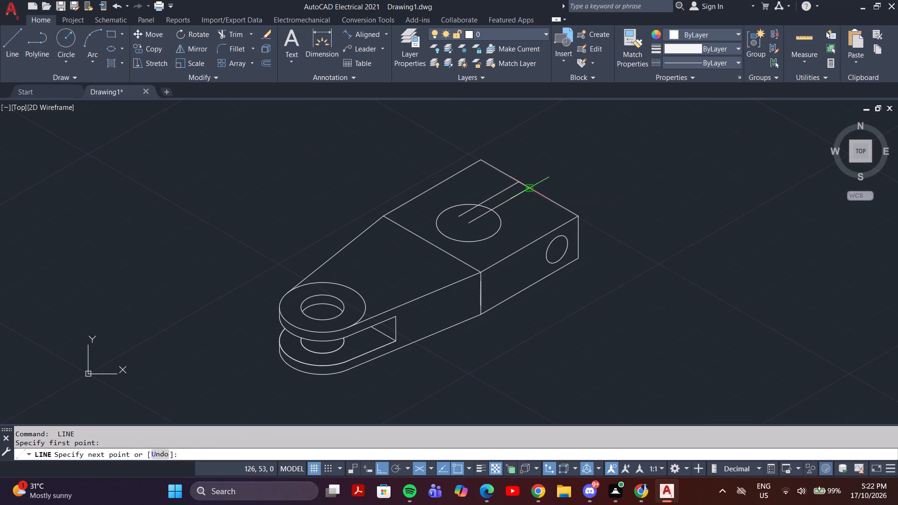
{"action": "type", "text": "3.5"}
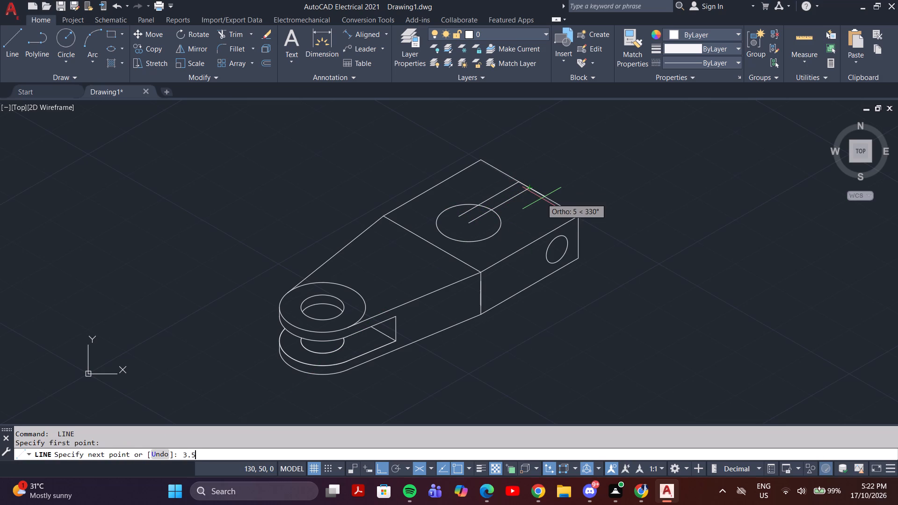
{"action": "key", "text": "Return"}
{"action": "left_click", "coordinate": [478, 228]}
{"action": "key", "text": "Escape"}
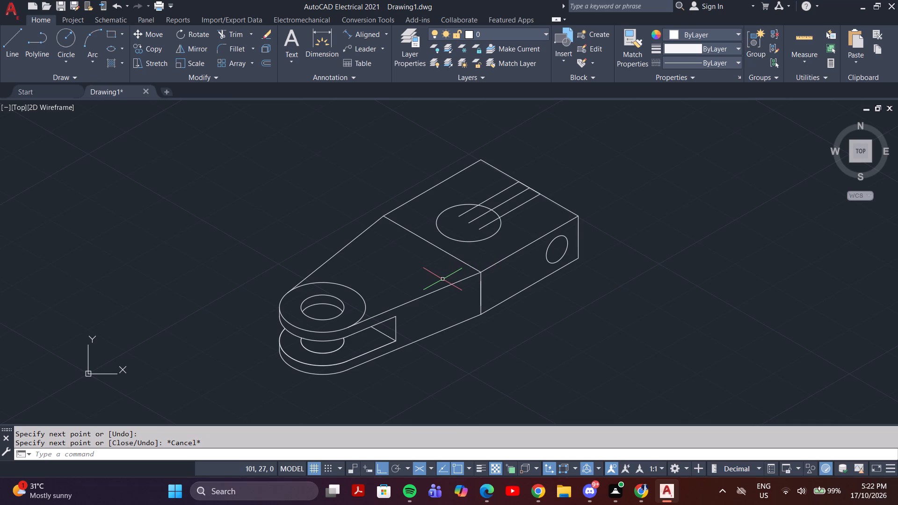
{"action": "key", "text": "Escape"}
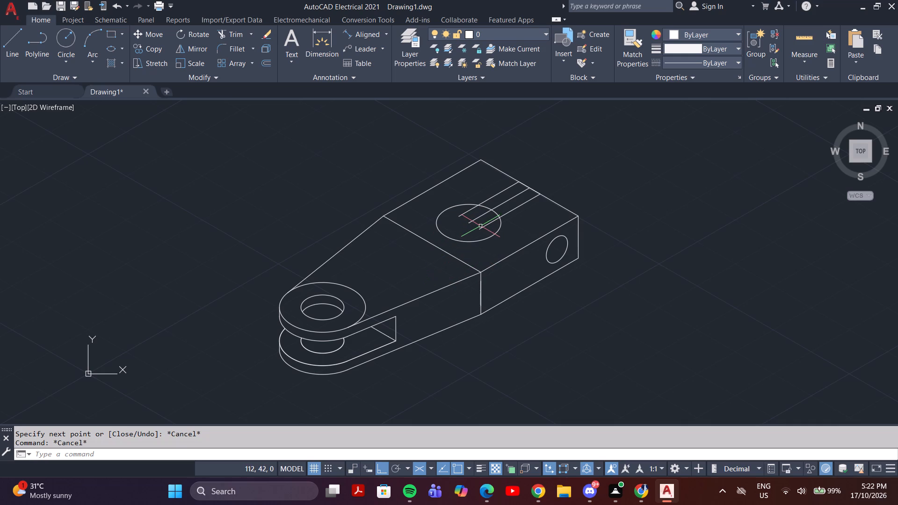
Trim away the slot-line ends inside the top-face circle and remove the whole centreline between them.
{"action": "type", "text": "tr"}
{"action": "key", "text": "Return"}
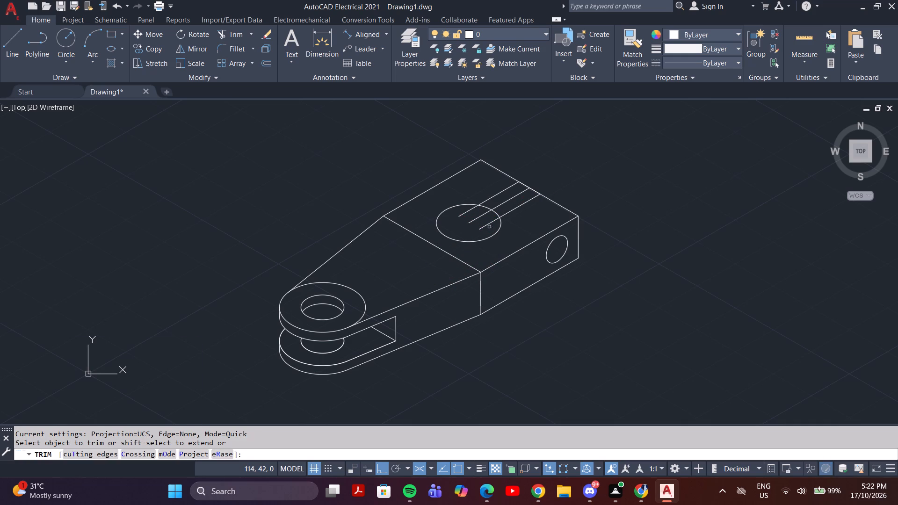
{"action": "left_click_drag", "start_coordinate": [485, 221], "coordinate": [473, 217]}
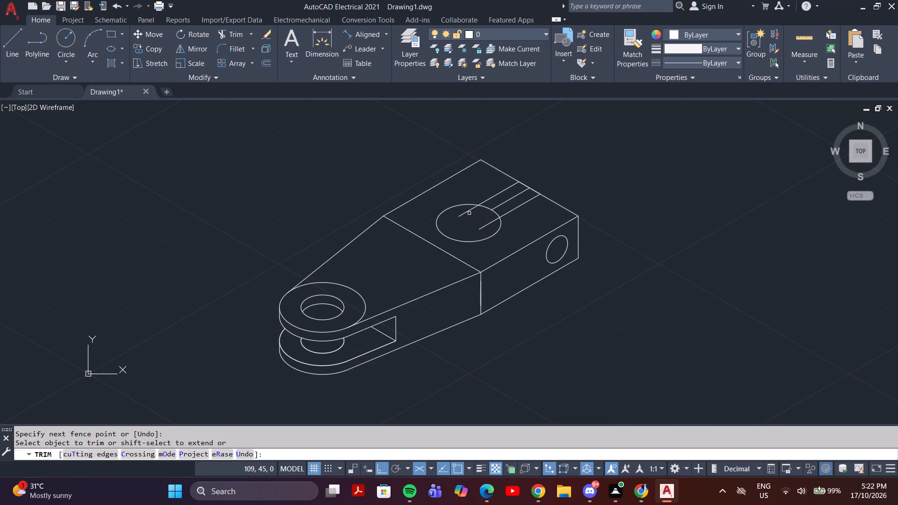
{"action": "left_click", "coordinate": [469, 213]}
{"action": "left_click", "coordinate": [485, 228]}
{"action": "left_click", "coordinate": [498, 206]}
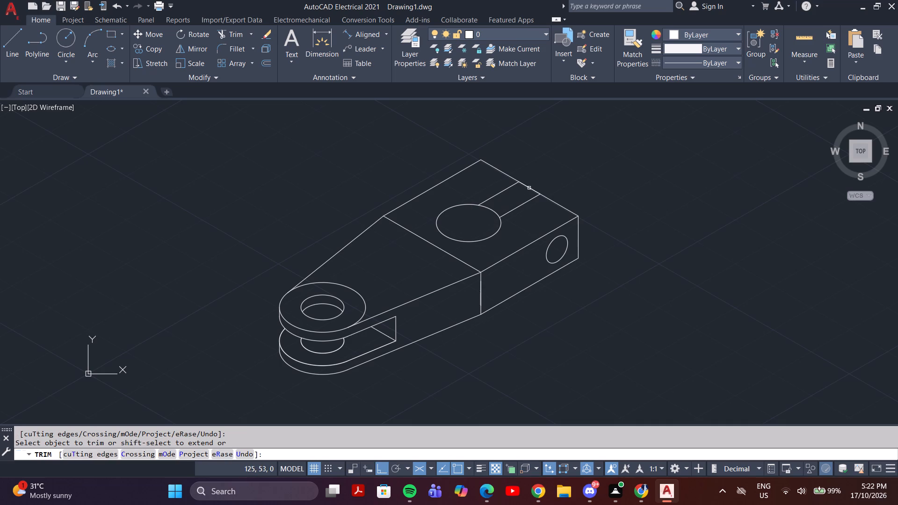
Trim the block's far top edge and the circle's arc between the two slot lines to open the slot.
{"action": "triple_click", "coordinate": [529, 188]}
{"action": "double_click", "coordinate": [528, 187]}
{"action": "key", "text": "Escape"}
{"action": "key", "text": "Escape"}
{"action": "type", "text": "tr"}
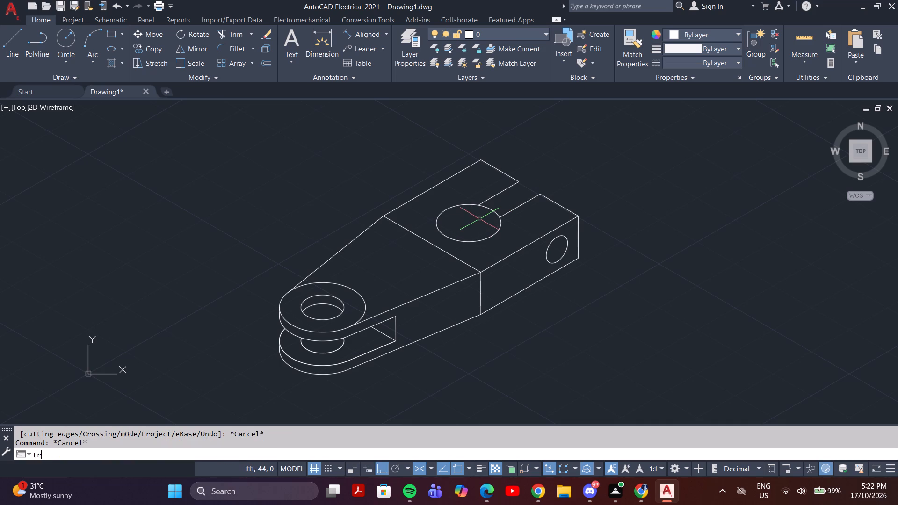
{"action": "key", "text": "Return"}
{"action": "left_click_drag", "start_coordinate": [480, 220], "coordinate": [503, 210]}
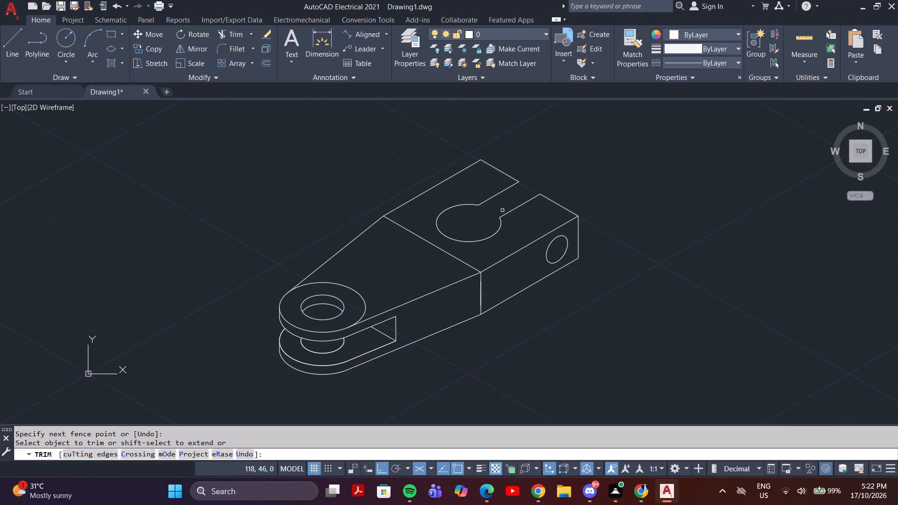
{"action": "key", "text": "Escape"}
On the right isoplane, draw a vertical line down from the far-edge corner of the rear slot line, past the front slot line.
{"action": "key", "text": "l"}
{"action": "key", "text": "Return"}
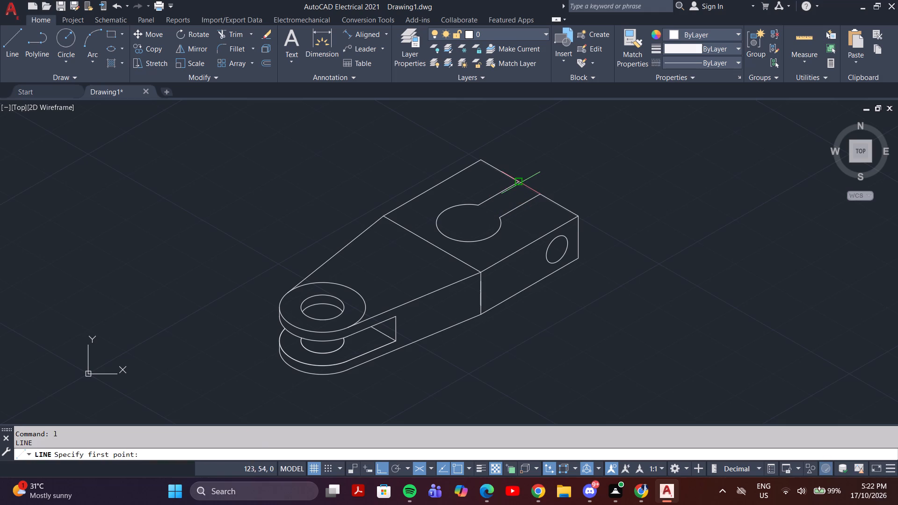
{"action": "key", "text": "F5"}
{"action": "left_click", "coordinate": [518, 184]}
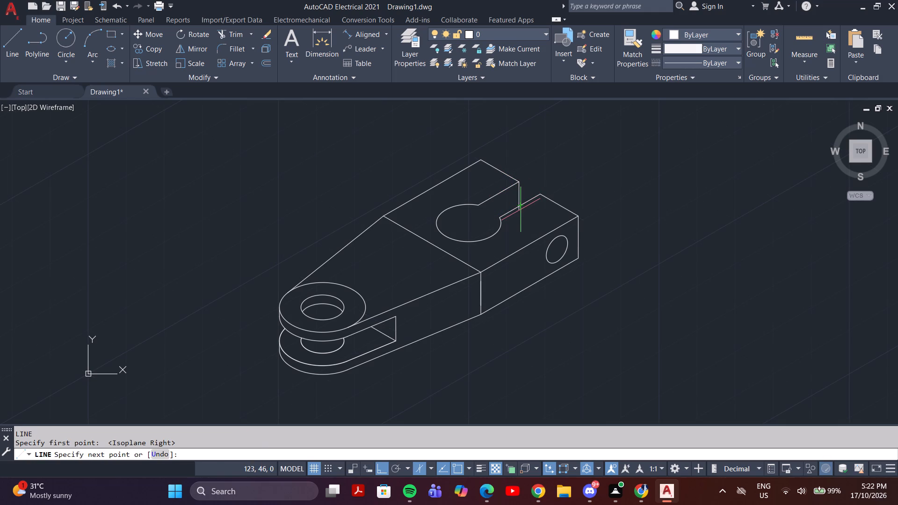
{"action": "left_click", "coordinate": [521, 216]}
{"action": "key", "text": "Escape"}
Trim the part of the slot's vertical line that extends below the front slot line.
{"action": "type", "text": "tr"}
{"action": "key", "text": "Return"}
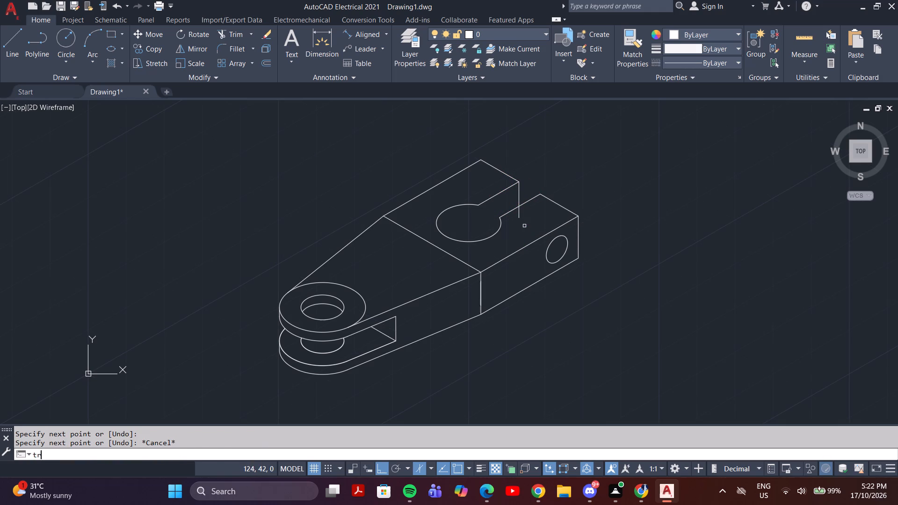
{"action": "left_click", "coordinate": [517, 214]}
{"action": "scroll", "coordinate": [524, 222], "scroll_direction": "down", "scroll_amount": 2}
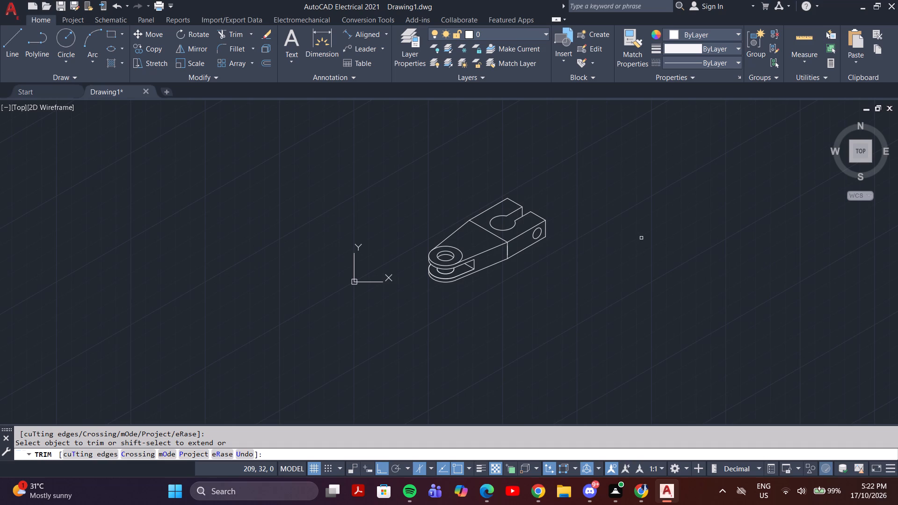
{"action": "middle_click_drag", "start_coordinate": [556, 291], "coordinate": [592, 280]}
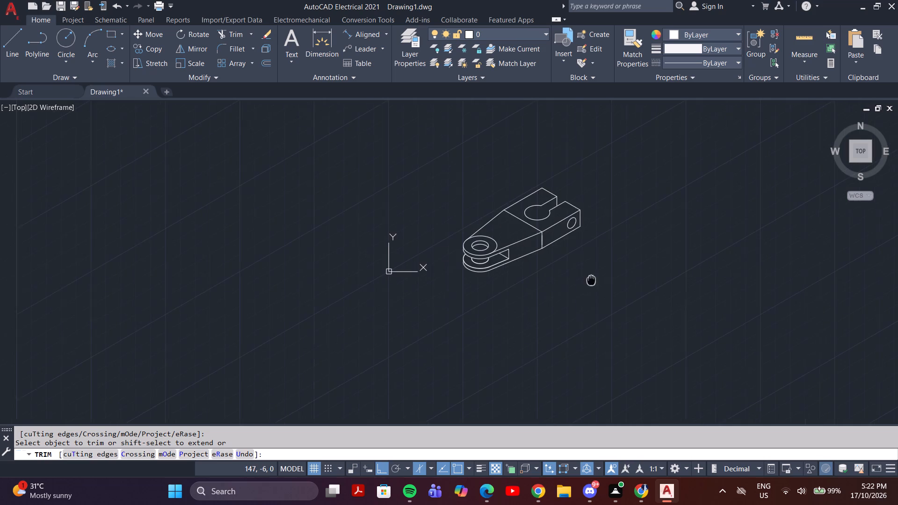
{"action": "middle_click_drag", "start_coordinate": [592, 280], "coordinate": [592, 280]}
{"action": "scroll", "coordinate": [526, 246], "scroll_direction": "up", "scroll_amount": 2}
{"action": "middle_click_drag", "start_coordinate": [526, 246], "coordinate": [585, 294]}
{"action": "key", "text": "Escape"}
Set up a Gradient hatch with colours 41,49,137 and 206,204,230.
{"action": "middle_click_drag", "start_coordinate": [602, 309], "coordinate": [519, 333]}
{"action": "left_click", "coordinate": [659, 144]}
{"action": "key", "text": "Escape"}
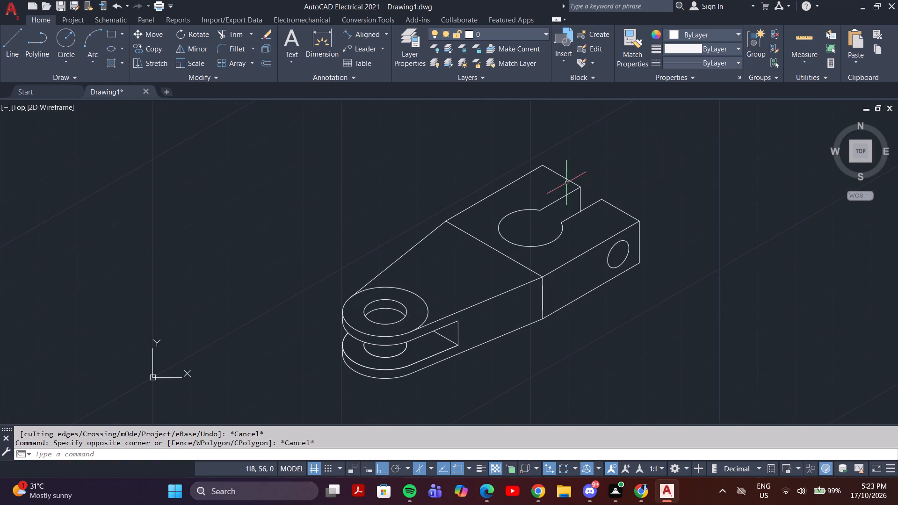
{"action": "key", "text": "g"}
{"action": "key", "text": "BackSpace"}
{"action": "key", "text": "h"}
{"action": "key", "text": "Return"}
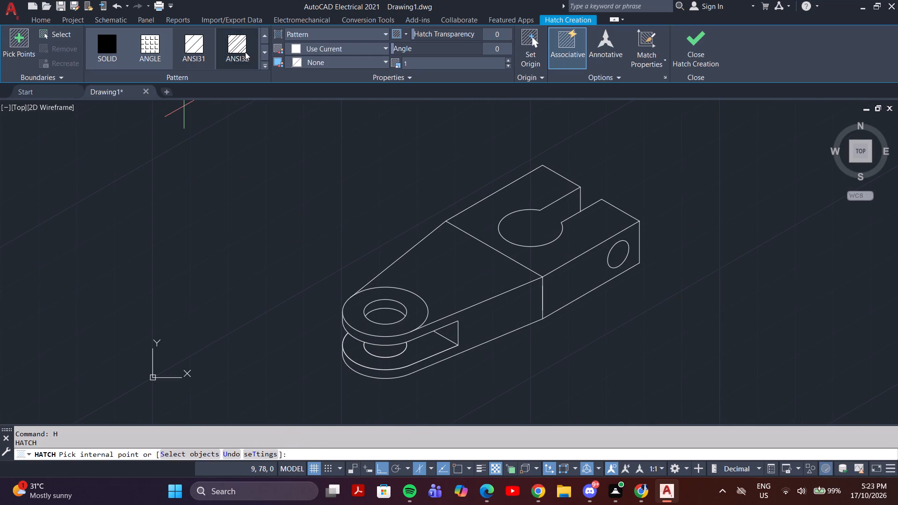
{"action": "left_click", "coordinate": [304, 34]}
{"action": "left_click", "coordinate": [306, 56]}
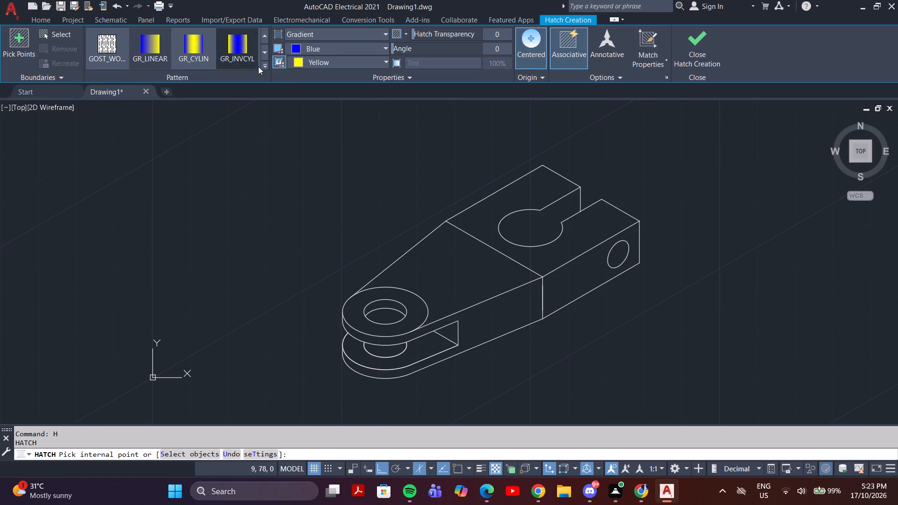
{"action": "left_click", "coordinate": [304, 48]}
{"action": "left_click", "coordinate": [355, 63]}
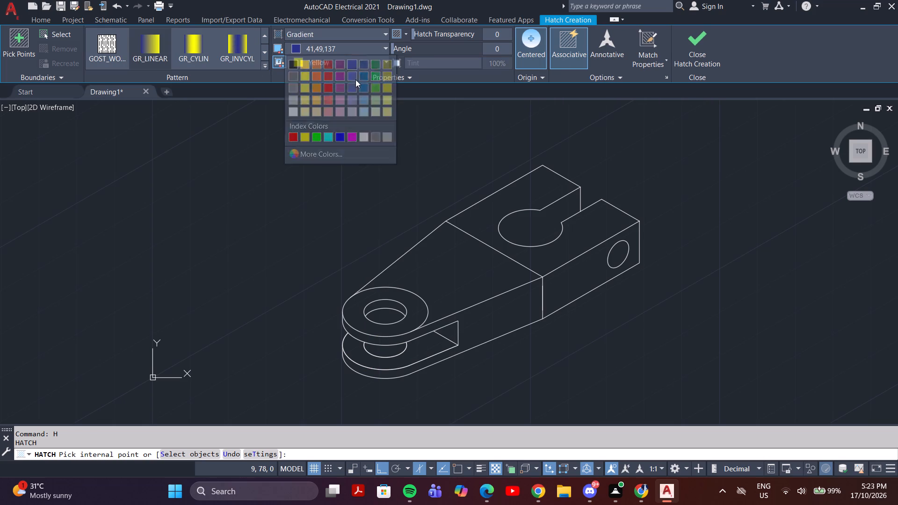
{"action": "left_click", "coordinate": [340, 65]}
{"action": "left_click", "coordinate": [354, 126]}
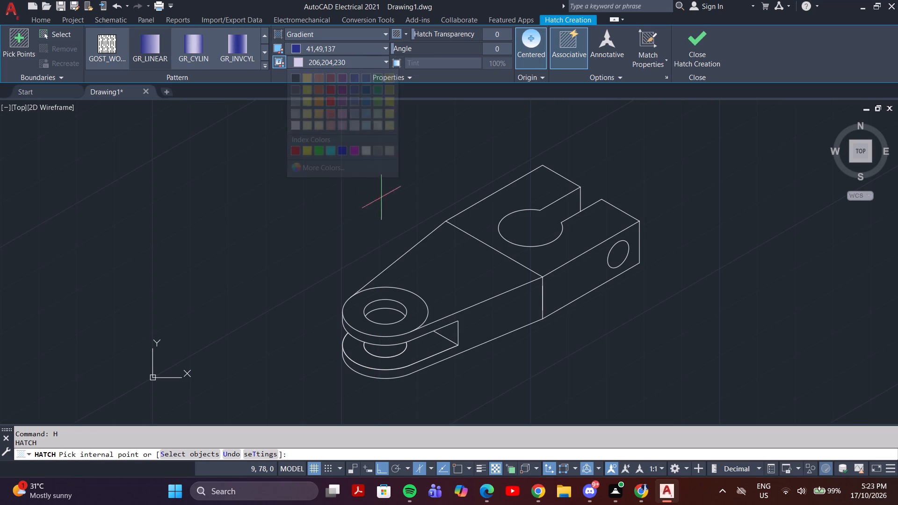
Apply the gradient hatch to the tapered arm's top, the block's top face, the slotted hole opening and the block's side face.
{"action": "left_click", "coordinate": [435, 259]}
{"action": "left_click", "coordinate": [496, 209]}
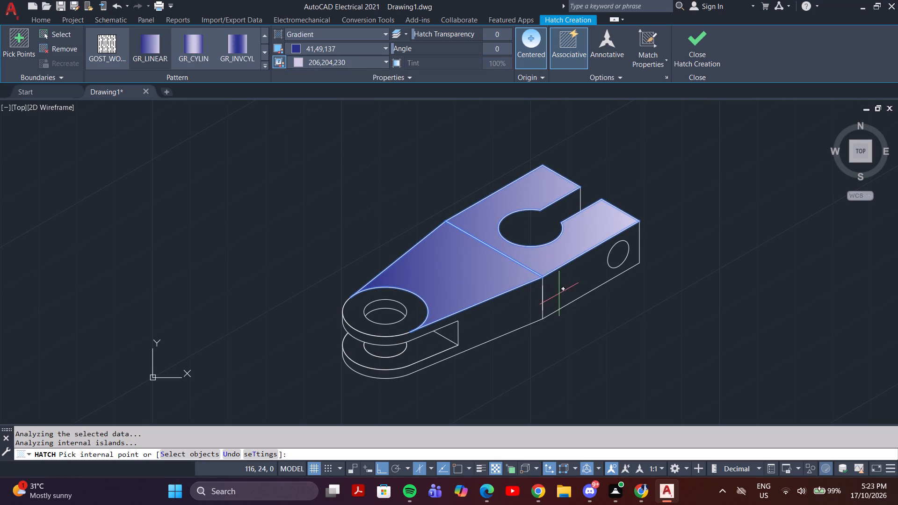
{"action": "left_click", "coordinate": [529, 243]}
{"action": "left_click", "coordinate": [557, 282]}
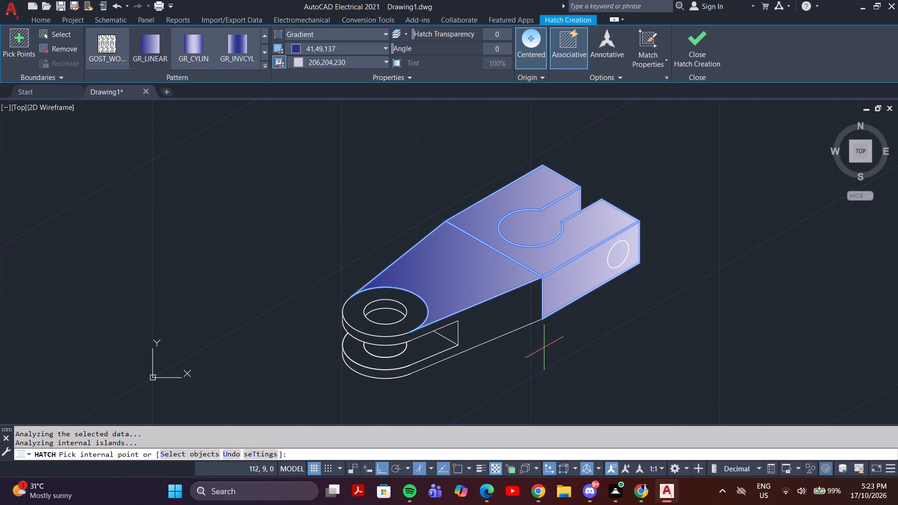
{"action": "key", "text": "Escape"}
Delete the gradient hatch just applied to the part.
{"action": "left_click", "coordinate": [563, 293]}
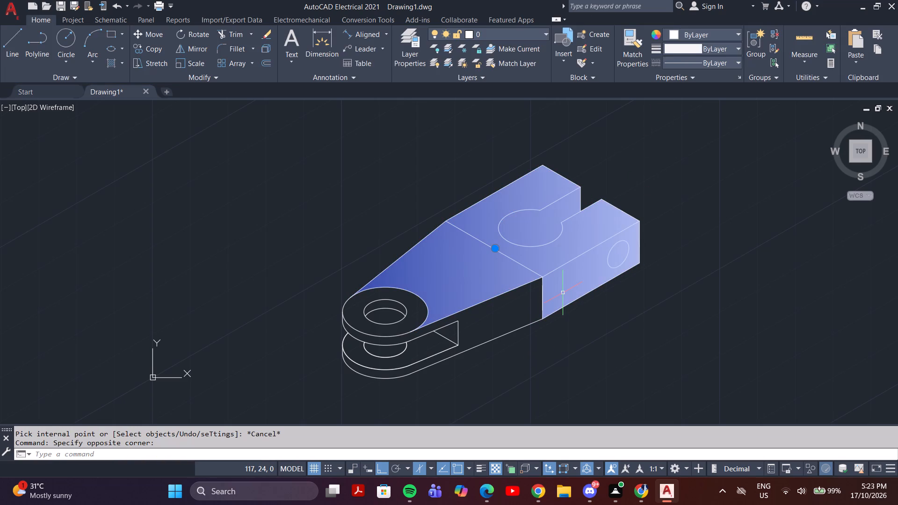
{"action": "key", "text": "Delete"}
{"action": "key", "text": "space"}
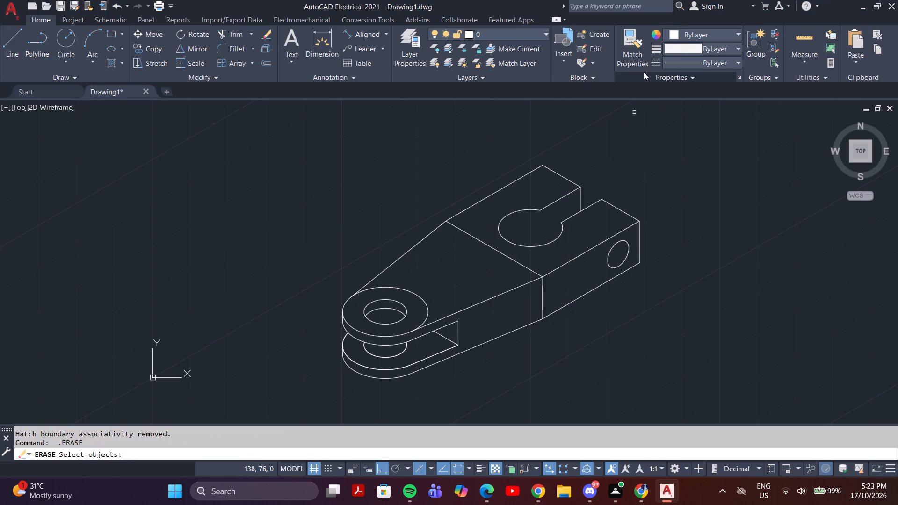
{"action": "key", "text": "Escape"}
Gradient-hatch the block's top face, the slotted hole opening, the tapered arm top, the upper ring face and its hole wall.
{"action": "key", "text": "h"}
{"action": "key", "text": "Return"}
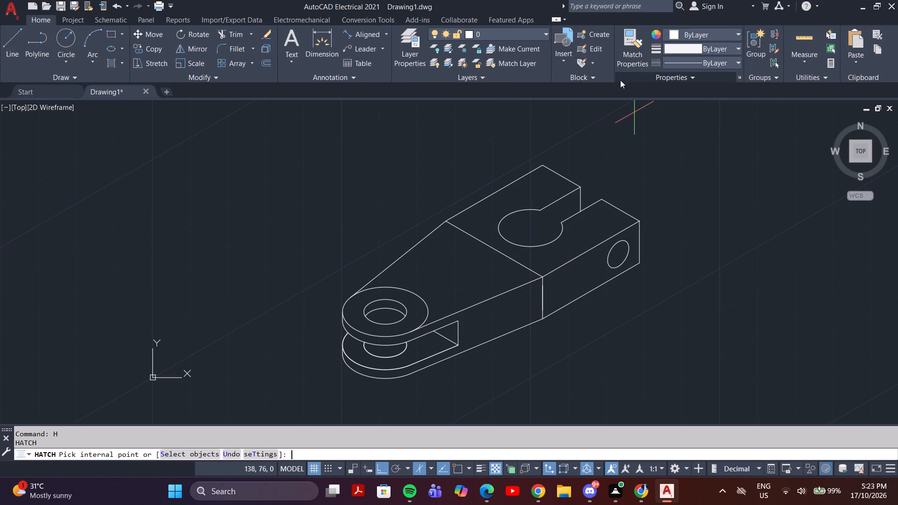
{"action": "left_click", "coordinate": [350, 33]}
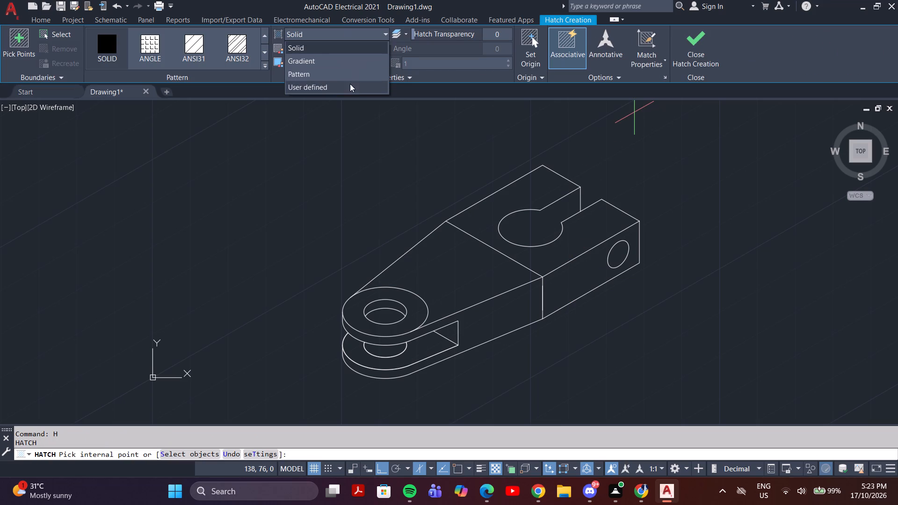
{"action": "left_click", "coordinate": [338, 59]}
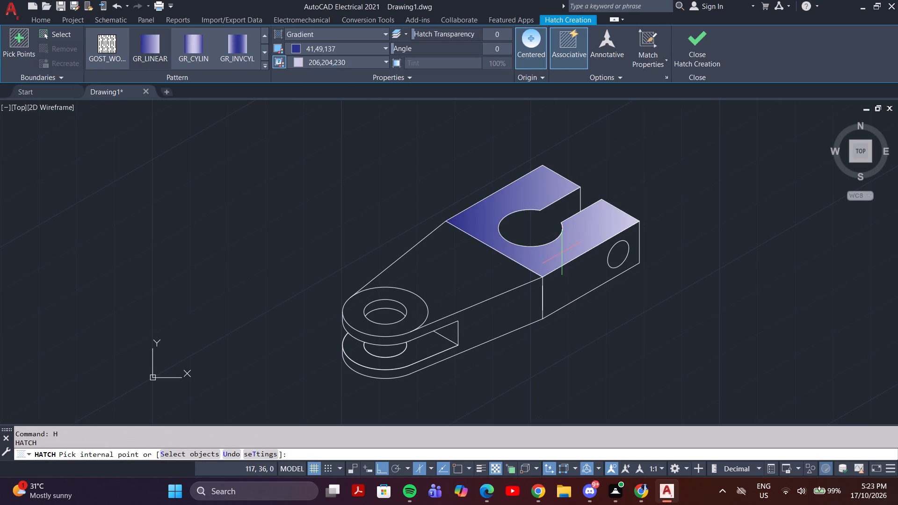
{"action": "left_click", "coordinate": [562, 252]}
{"action": "left_click", "coordinate": [517, 237]}
{"action": "left_click", "coordinate": [484, 279]}
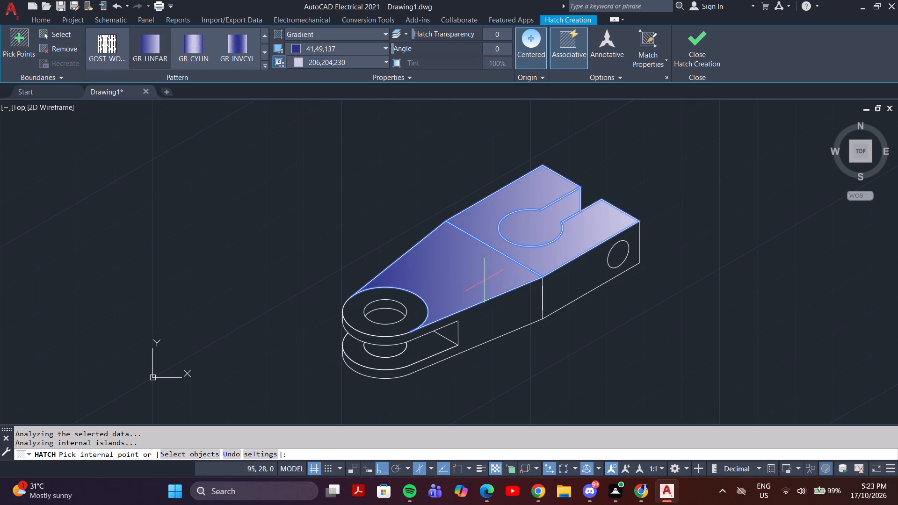
{"action": "left_click", "coordinate": [413, 317]}
{"action": "left_click", "coordinate": [396, 307]}
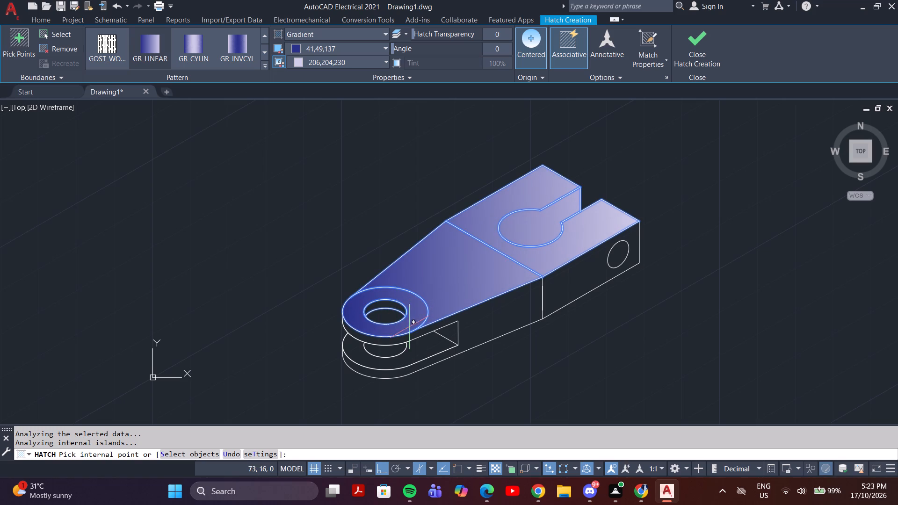
{"action": "left_click", "coordinate": [398, 307]}
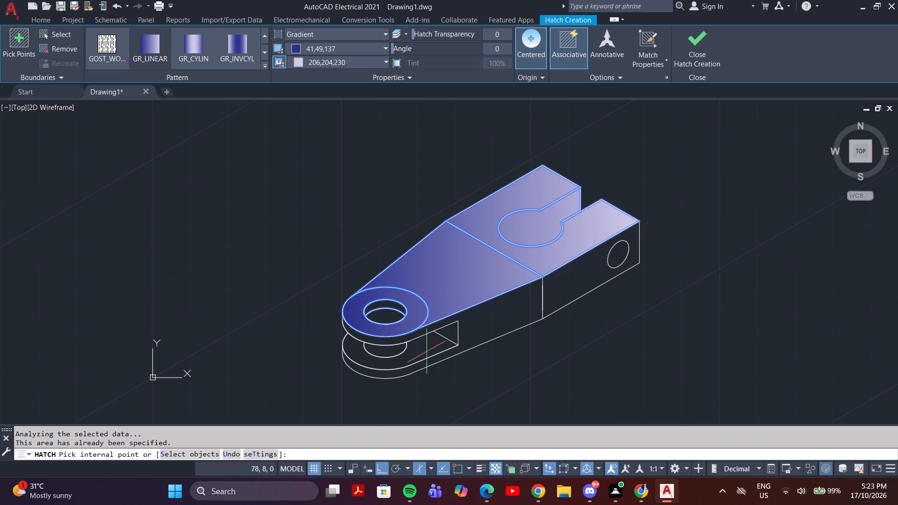
Gradient-hatch the tapered arm's side face, including the curved rims of the upper and lower rings.
{"action": "left_click", "coordinate": [501, 320]}
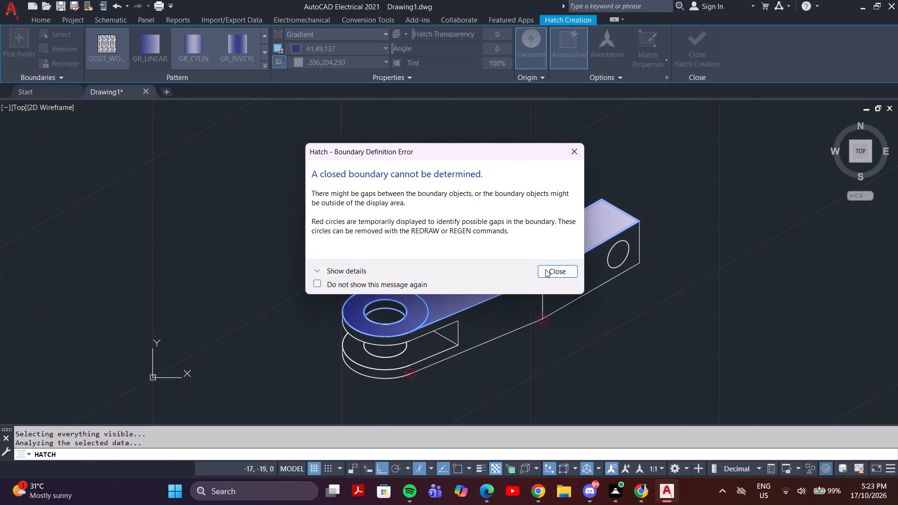
{"action": "left_click", "coordinate": [547, 267]}
{"action": "left_click", "coordinate": [548, 274]}
{"action": "left_click", "coordinate": [526, 245]}
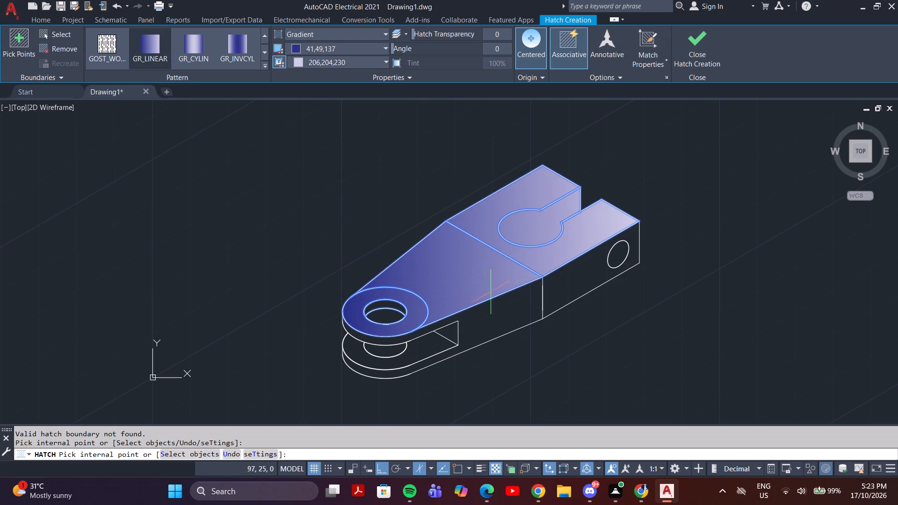
{"action": "left_click", "coordinate": [443, 321]}
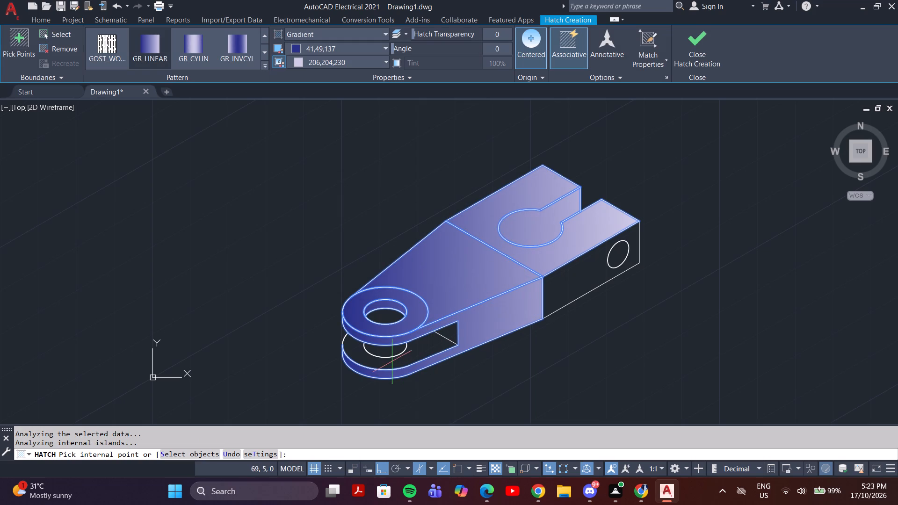
{"action": "left_click", "coordinate": [392, 361]}
{"action": "left_click", "coordinate": [553, 267]}
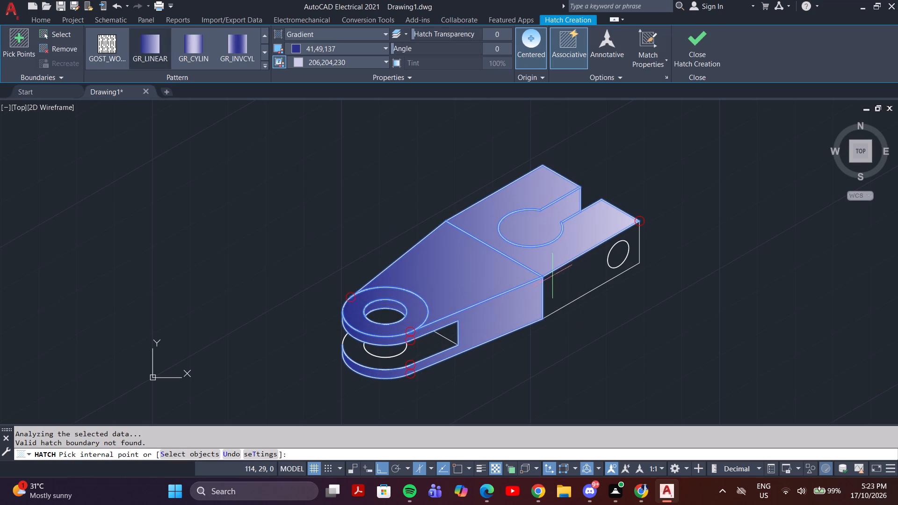
Gradient-hatch the inner wall of the arm's slot, the block's side face and the lower ring's top face, and end the hatch.
{"action": "left_click", "coordinate": [452, 335]}
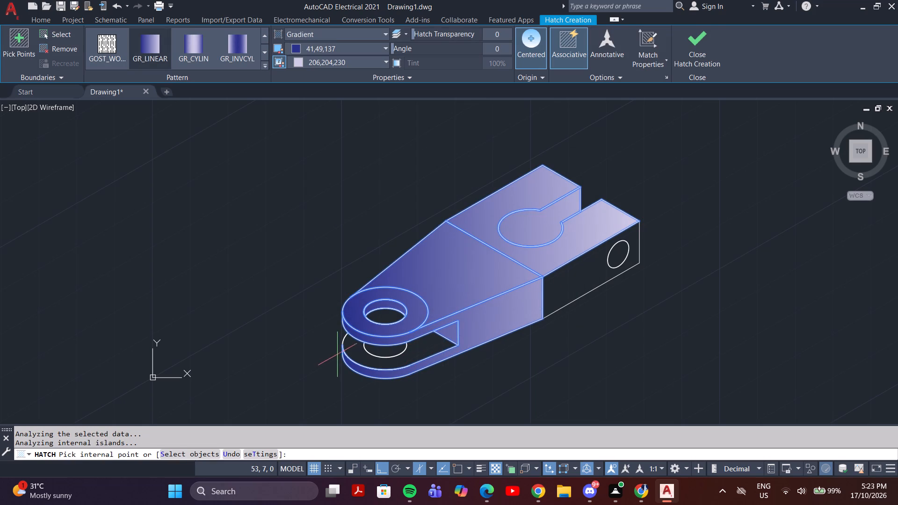
{"action": "left_click", "coordinate": [355, 344]}
{"action": "left_click", "coordinate": [544, 271]}
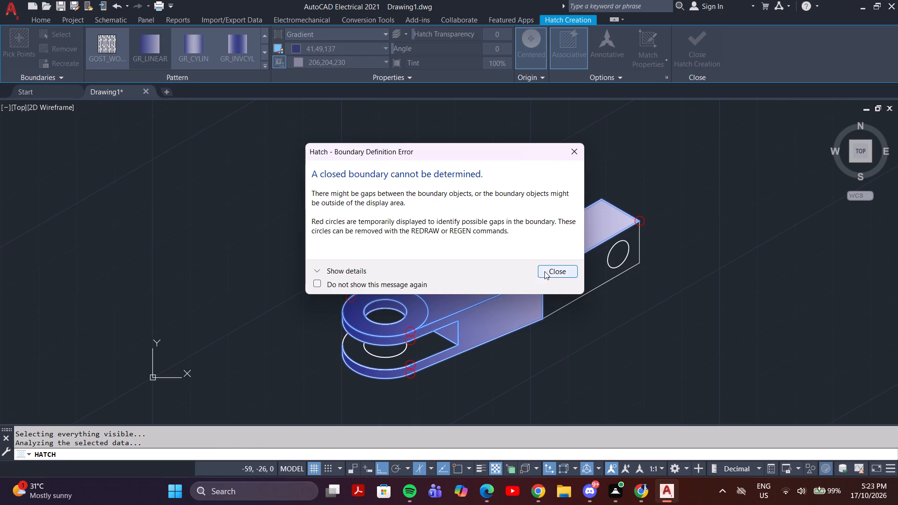
{"action": "left_click", "coordinate": [555, 278]}
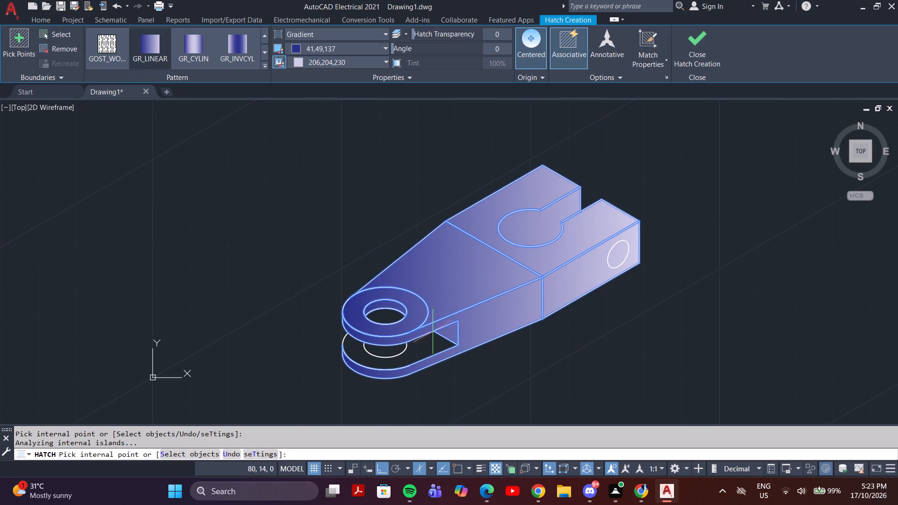
{"action": "left_click", "coordinate": [433, 342]}
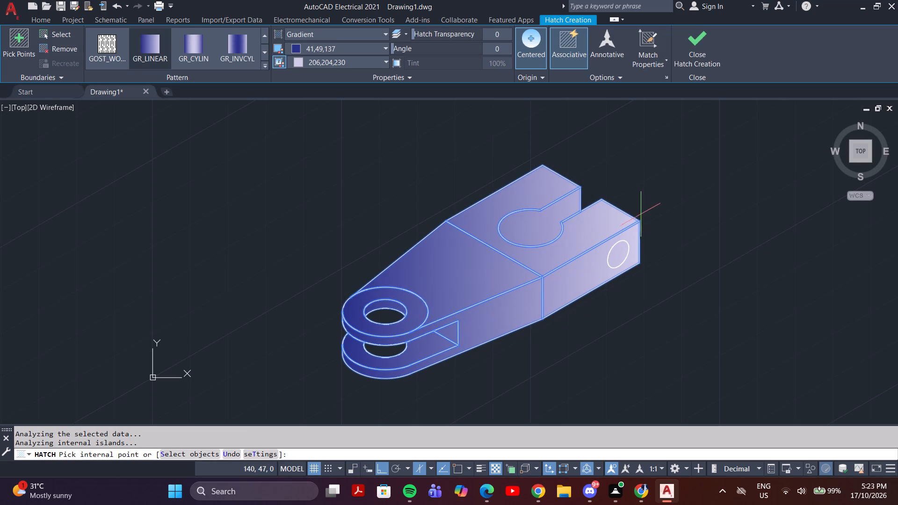
{"action": "triple_click", "coordinate": [573, 284], "text": "shift"}
{"action": "left_click", "coordinate": [575, 285], "text": "shift"}
{"action": "right_click", "coordinate": [577, 286]}
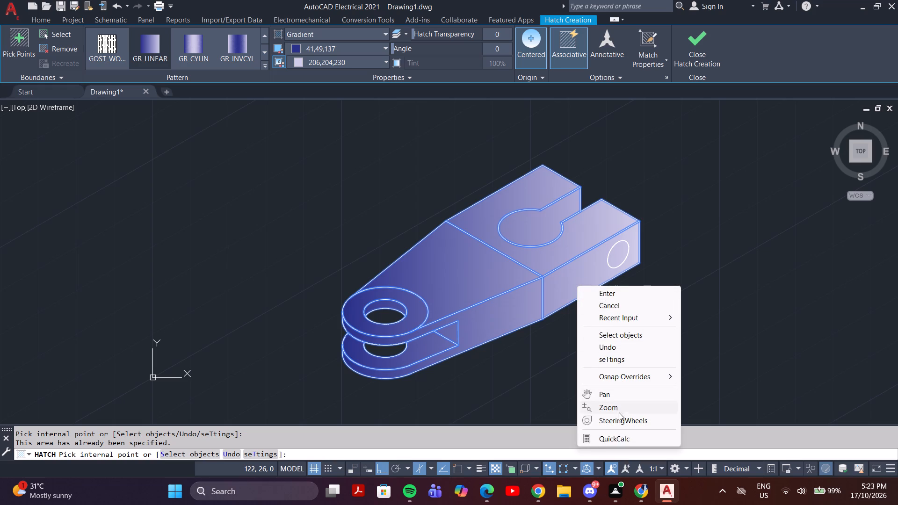
{"action": "left_click", "coordinate": [614, 319]}
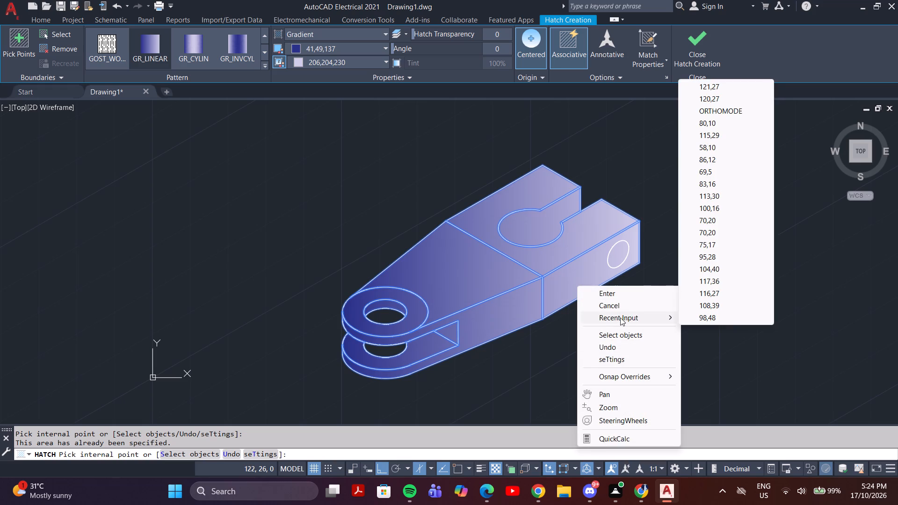
{"action": "left_click", "coordinate": [613, 303]}
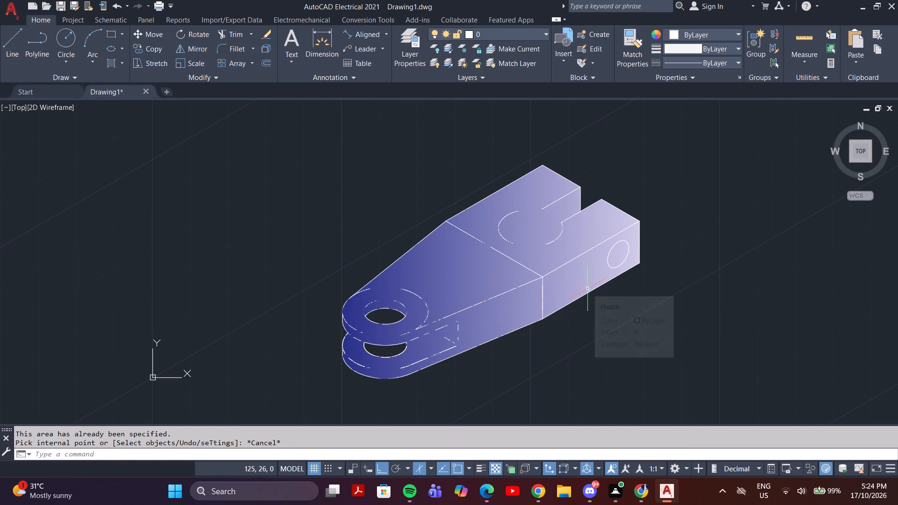
{"action": "key", "text": "Escape"}
Select the whole part, including its hatch, and set the object colour to black (0,0,0).
{"action": "left_click", "coordinate": [659, 170]}
{"action": "left_click", "coordinate": [311, 403]}
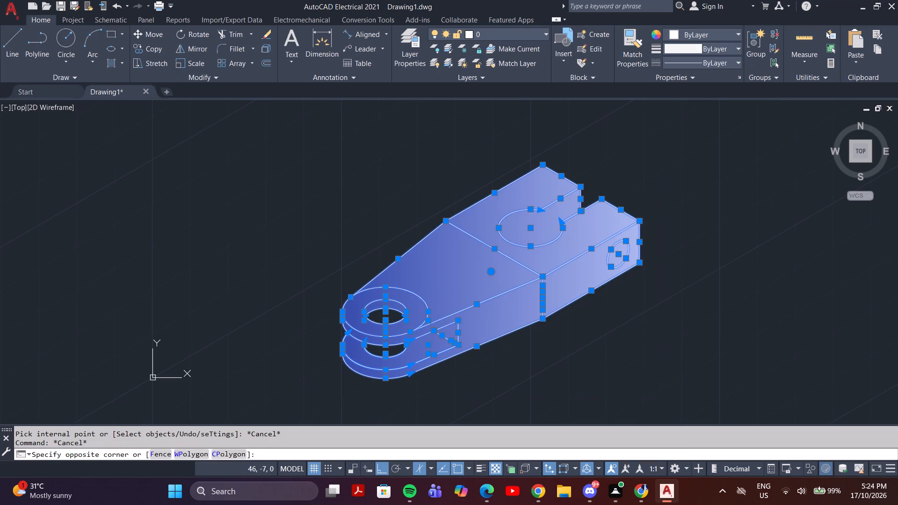
{"action": "left_click", "coordinate": [741, 30]}
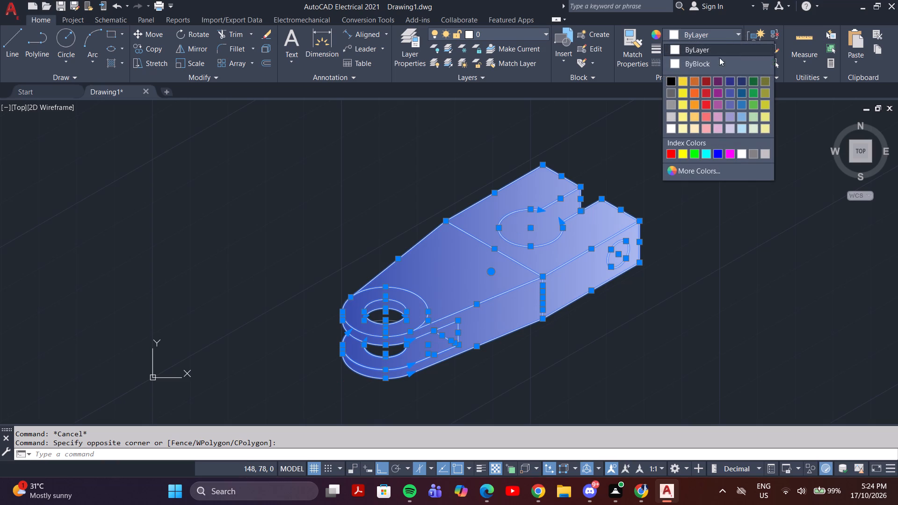
{"action": "left_click", "coordinate": [666, 82]}
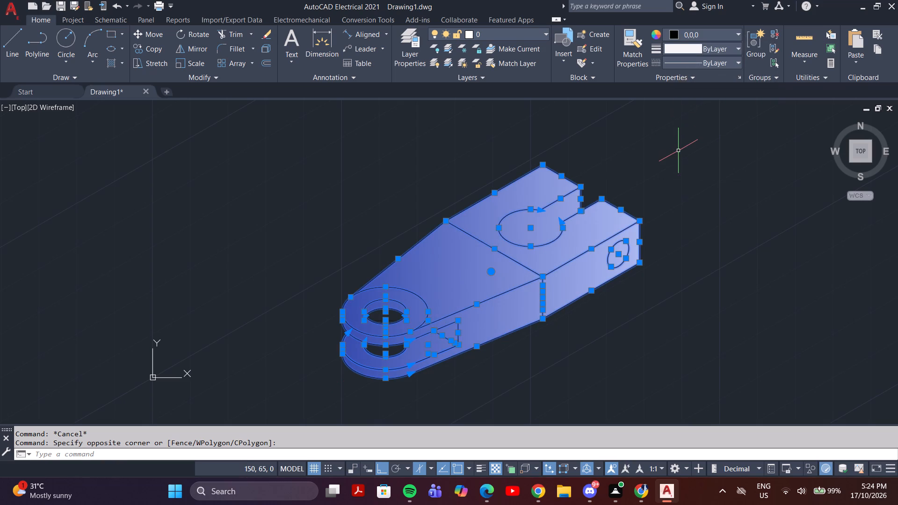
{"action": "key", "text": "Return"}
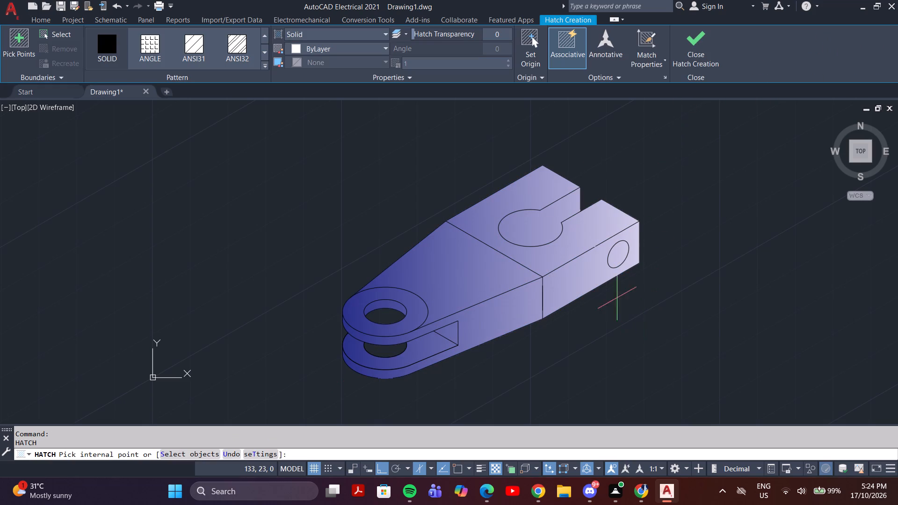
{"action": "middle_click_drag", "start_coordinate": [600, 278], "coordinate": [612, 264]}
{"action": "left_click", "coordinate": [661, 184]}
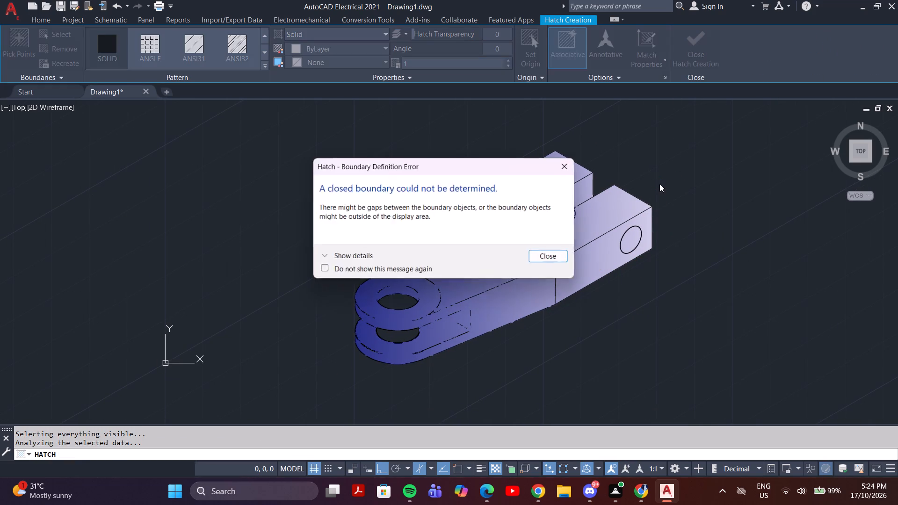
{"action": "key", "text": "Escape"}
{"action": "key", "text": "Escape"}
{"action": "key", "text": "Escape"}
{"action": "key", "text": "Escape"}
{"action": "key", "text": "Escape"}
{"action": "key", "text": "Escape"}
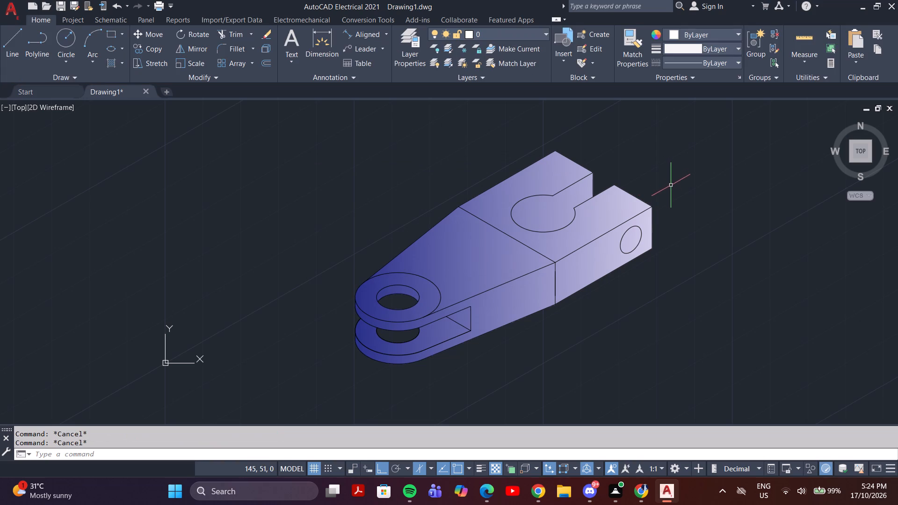